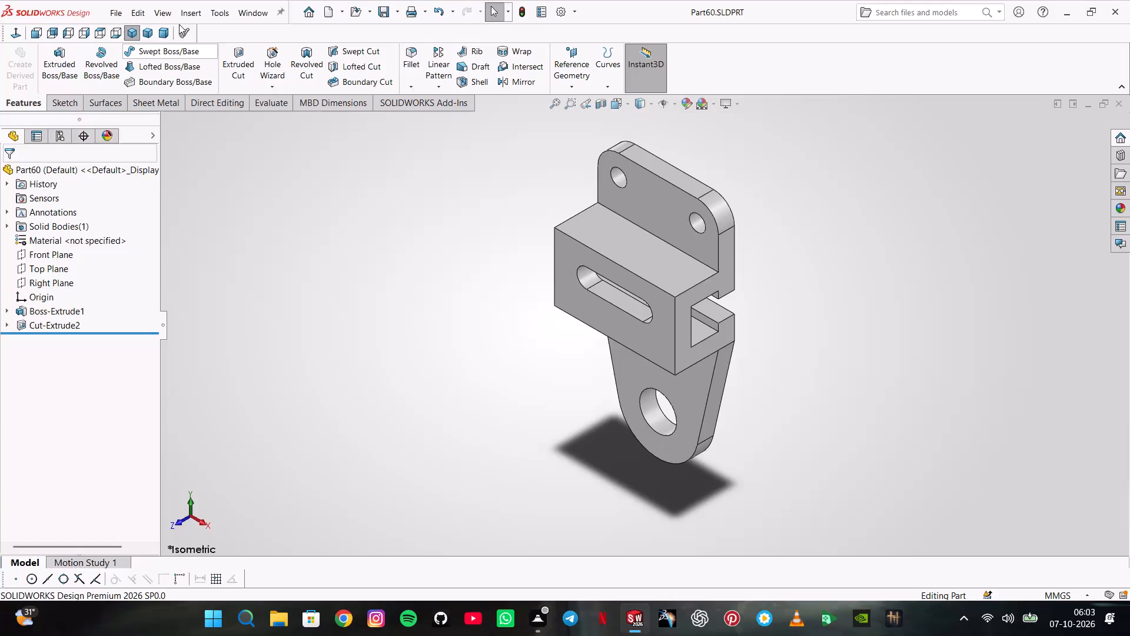
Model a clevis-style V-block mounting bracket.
Create a new, empty part document.
{"action": "left_click", "coordinate": [123, 8]}
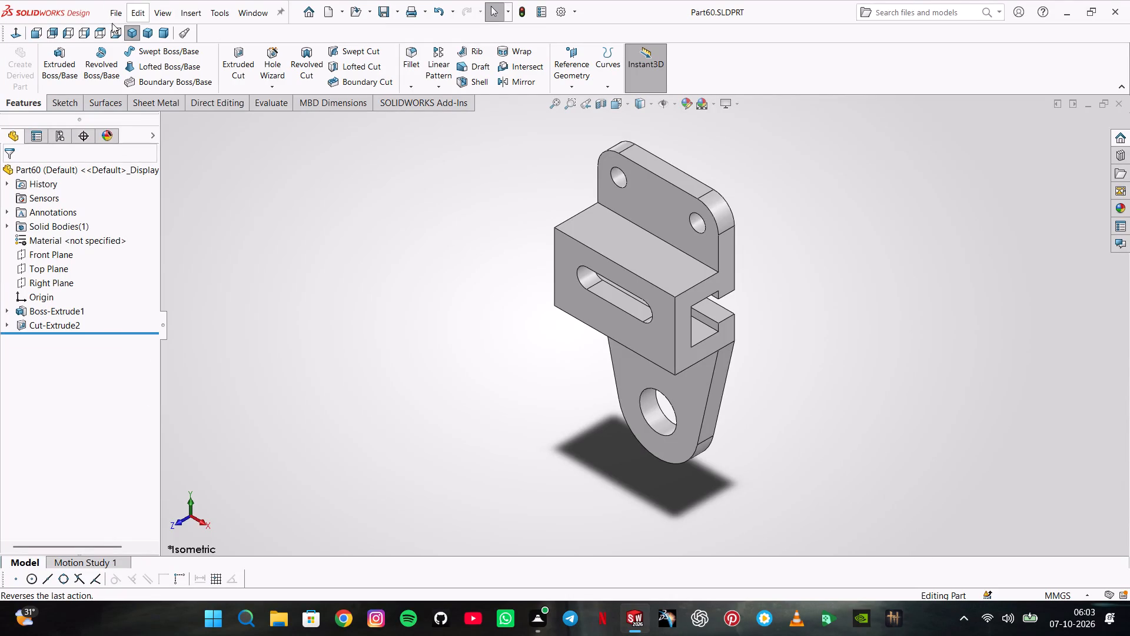
{"action": "left_click", "coordinate": [118, 29]}
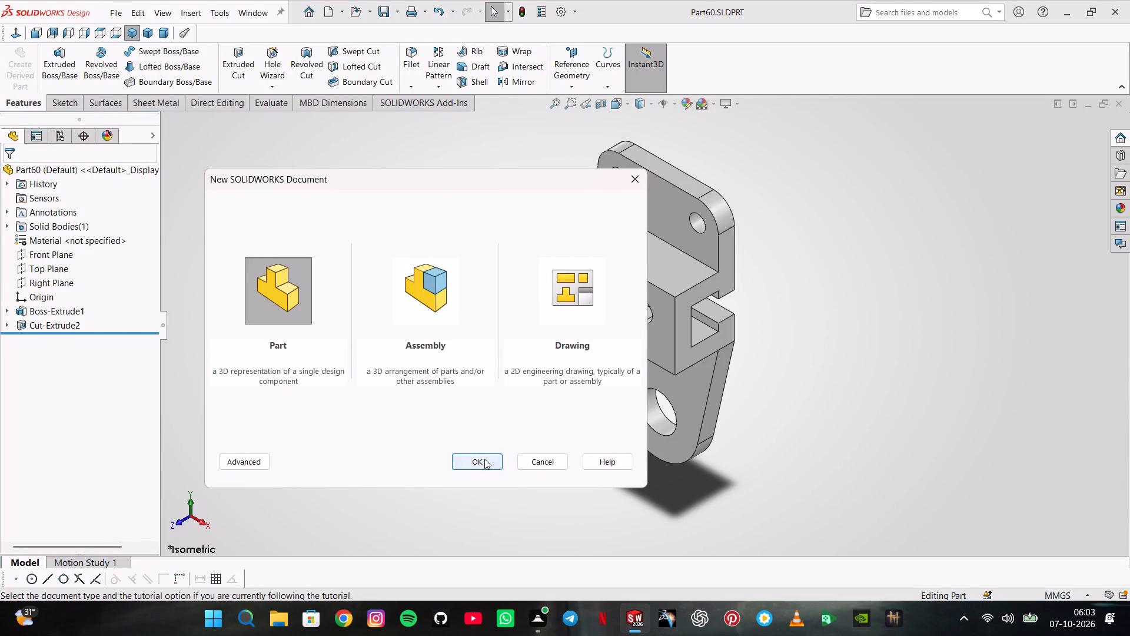
{"action": "left_click", "coordinate": [484, 459]}
Set the new part's unit system to MMGS (millimeter, gram, second).
{"action": "left_click", "coordinate": [1055, 599]}
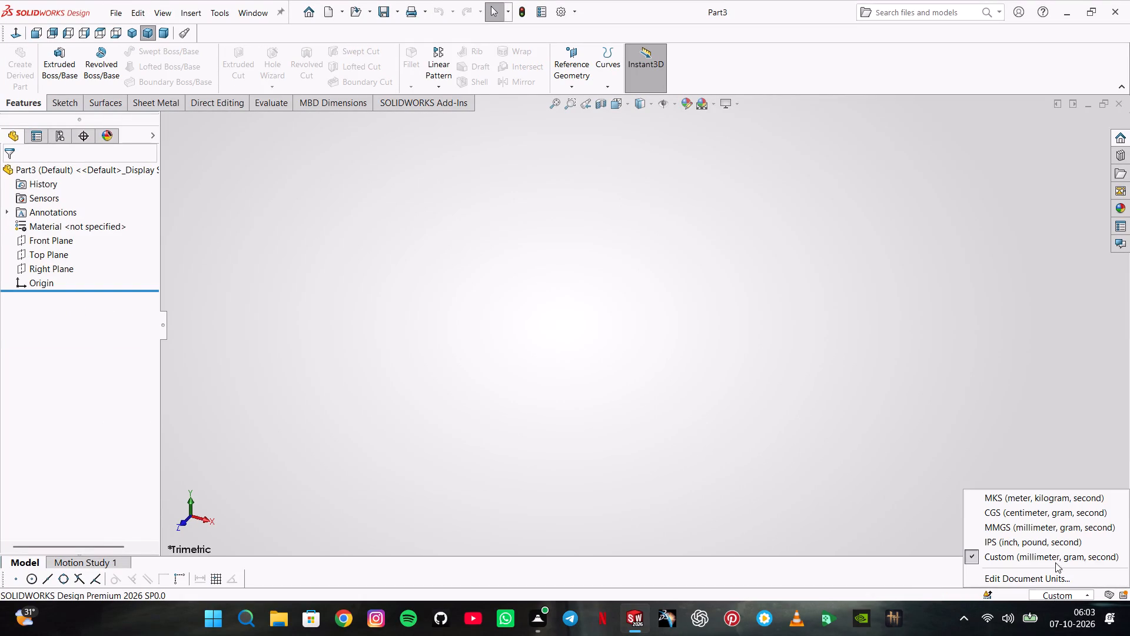
{"action": "left_click", "coordinate": [1046, 529]}
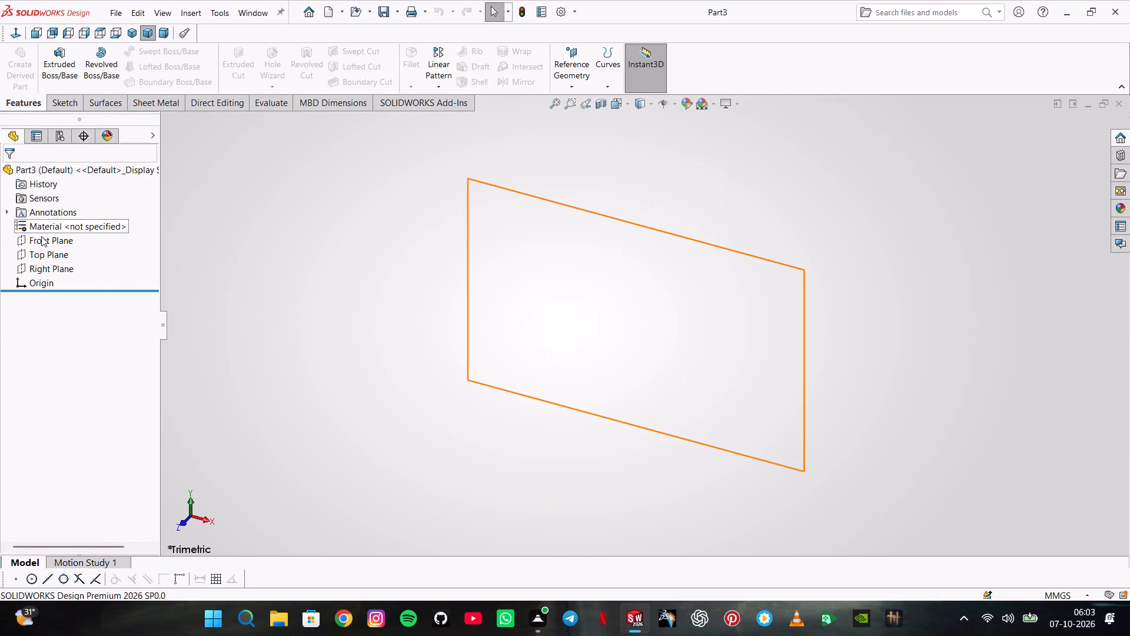
Open a new sketch on the Front Plane.
{"action": "left_click", "coordinate": [41, 236]}
{"action": "left_click", "coordinate": [51, 212]}
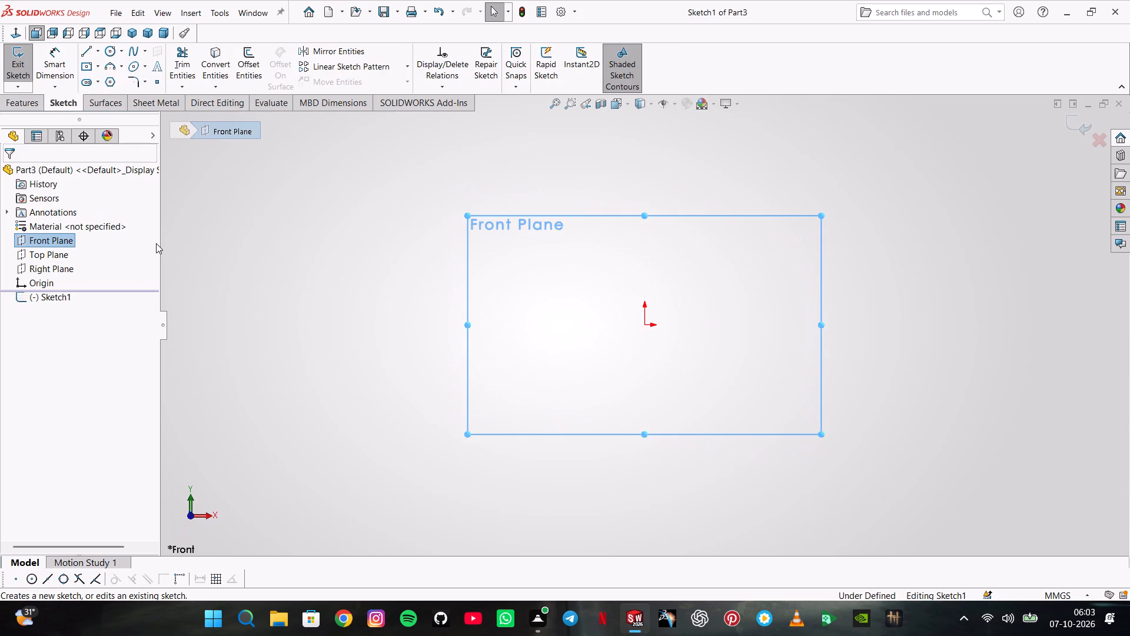
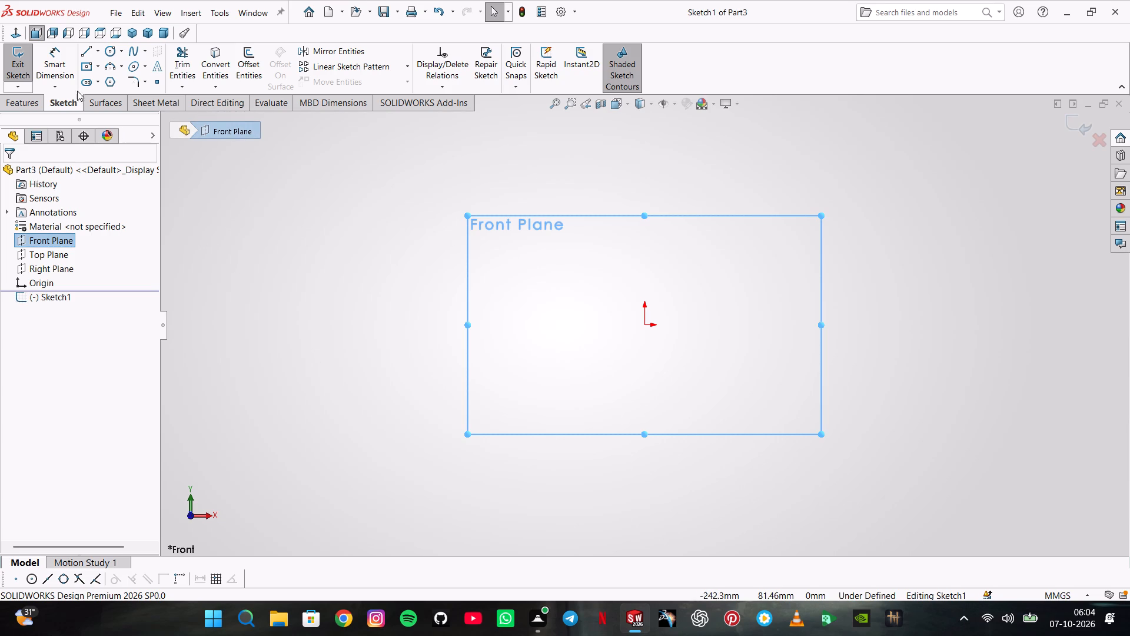
Sketch a center rectangle about 95 mm wide and 82 mm high, centred on the origin.
{"action": "left_click", "coordinate": [89, 64]}
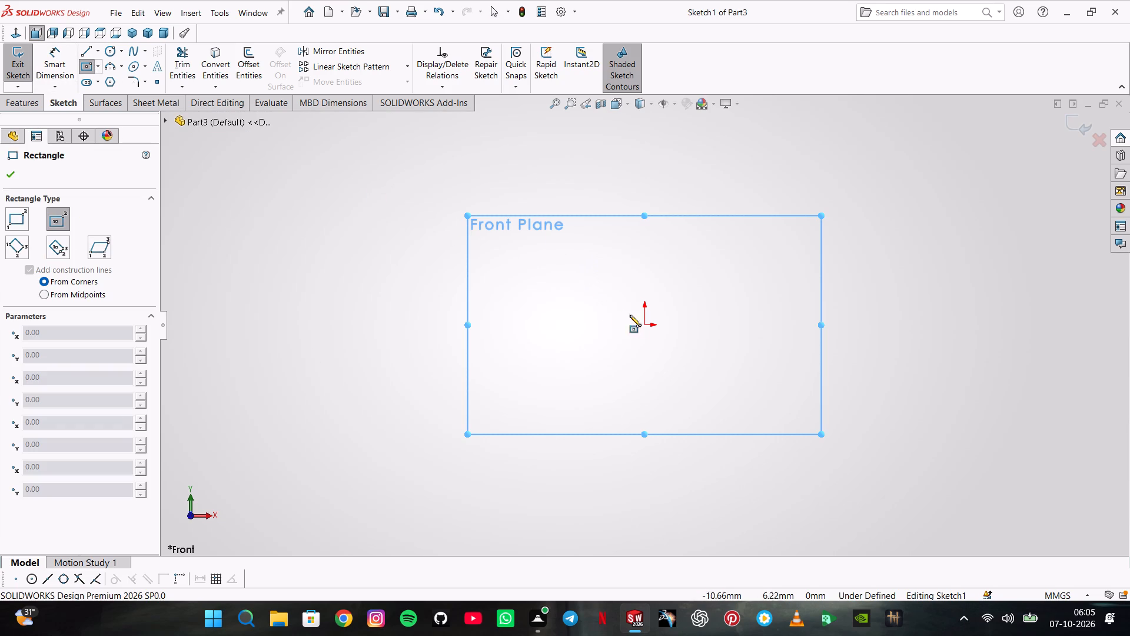
{"action": "left_click", "coordinate": [648, 324]}
{"action": "left_click", "coordinate": [739, 406]}
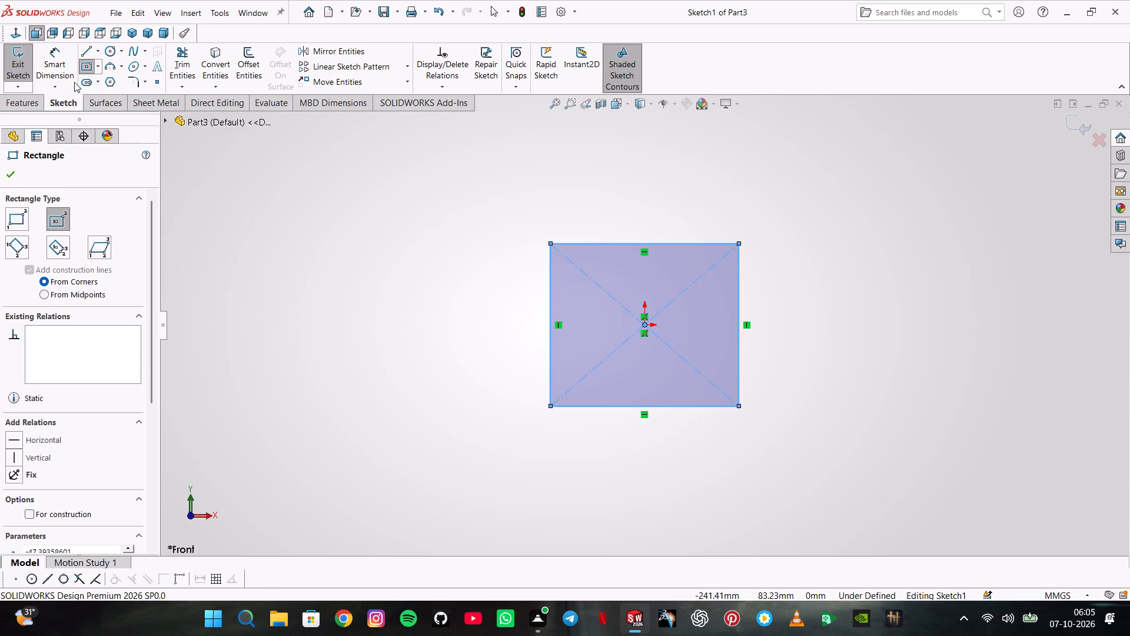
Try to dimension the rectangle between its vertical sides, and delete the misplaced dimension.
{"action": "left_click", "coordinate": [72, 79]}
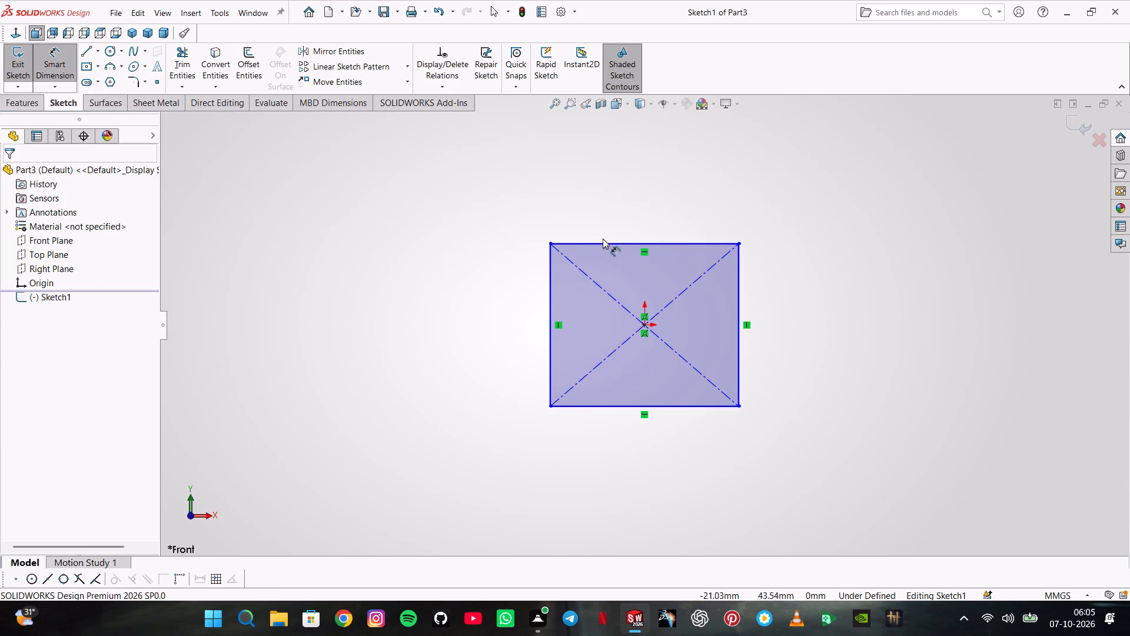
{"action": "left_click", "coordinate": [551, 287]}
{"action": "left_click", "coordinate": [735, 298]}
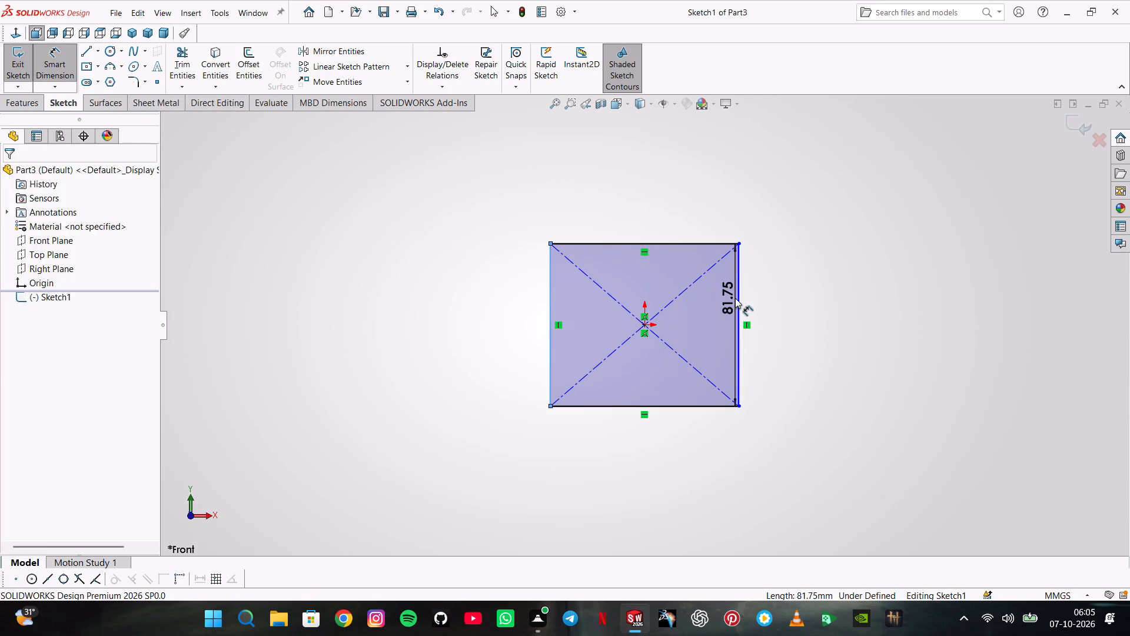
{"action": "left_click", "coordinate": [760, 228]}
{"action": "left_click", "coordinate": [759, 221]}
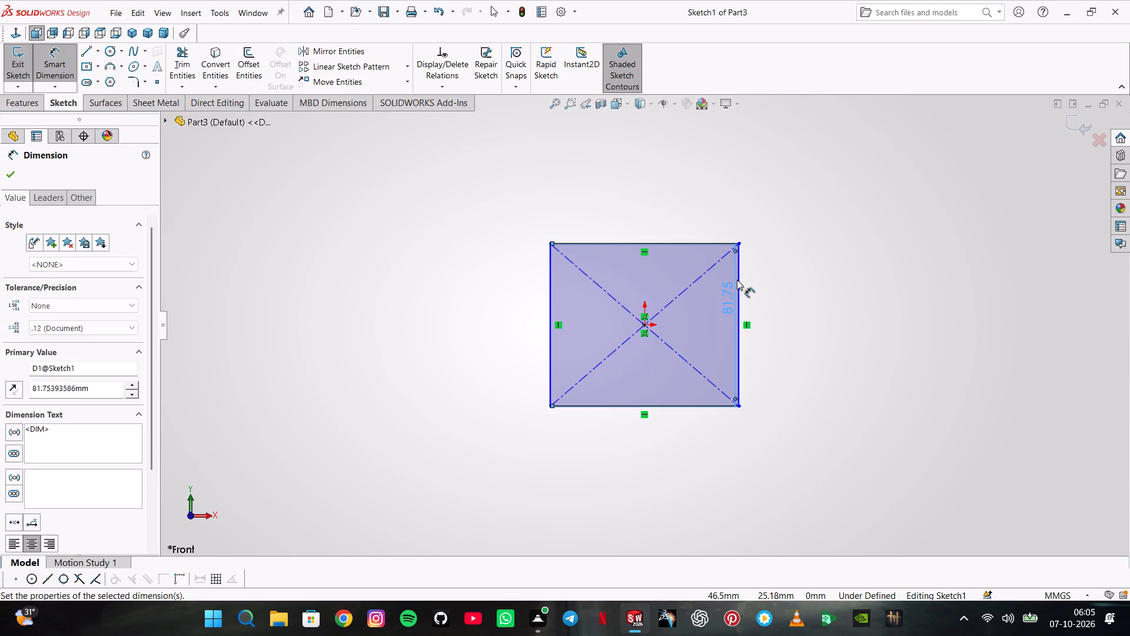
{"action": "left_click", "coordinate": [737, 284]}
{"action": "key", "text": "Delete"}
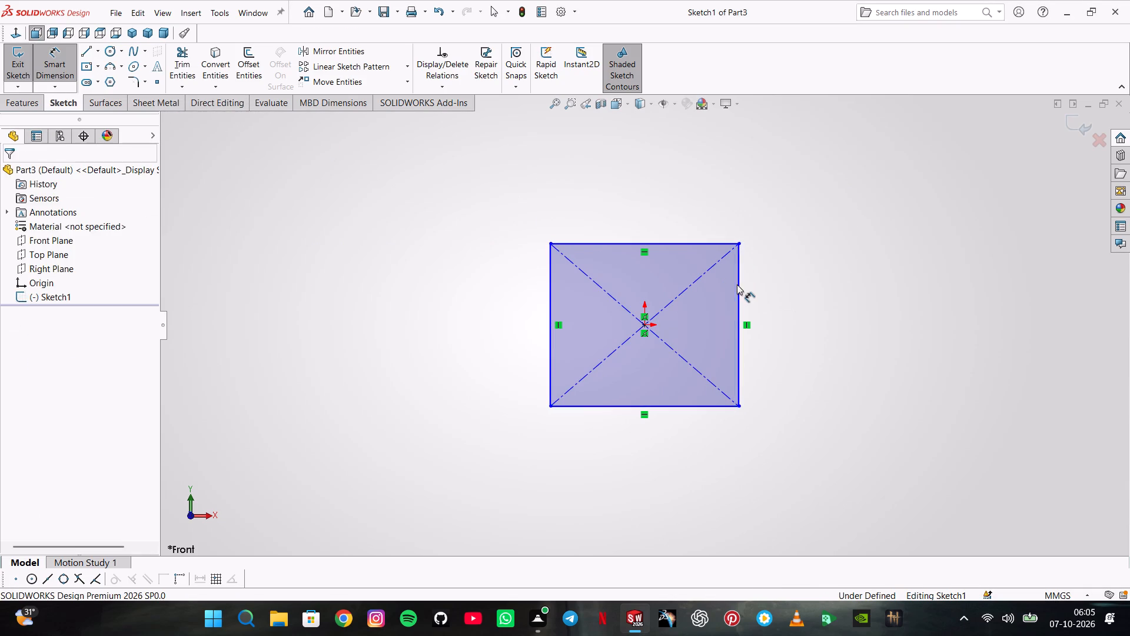
Dimension the rectangle to 100 mm wide and 100 mm high.
{"action": "left_click", "coordinate": [738, 295]}
{"action": "left_click", "coordinate": [552, 286]}
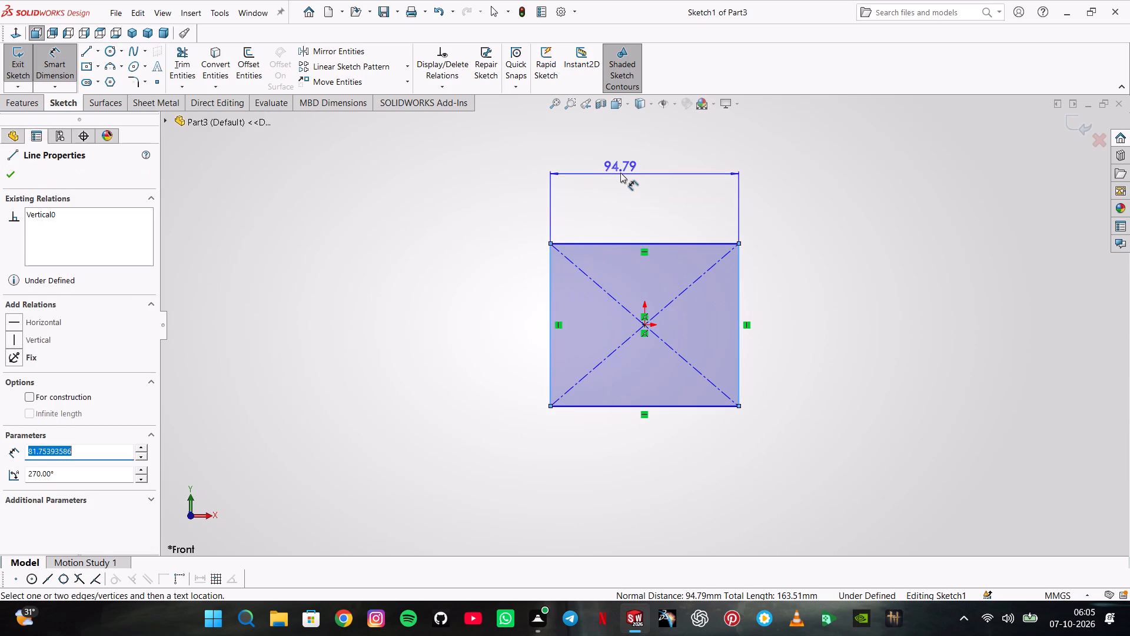
{"action": "left_click", "coordinate": [620, 173]}
{"action": "type", "text": "100"}
{"action": "key", "text": "Return"}
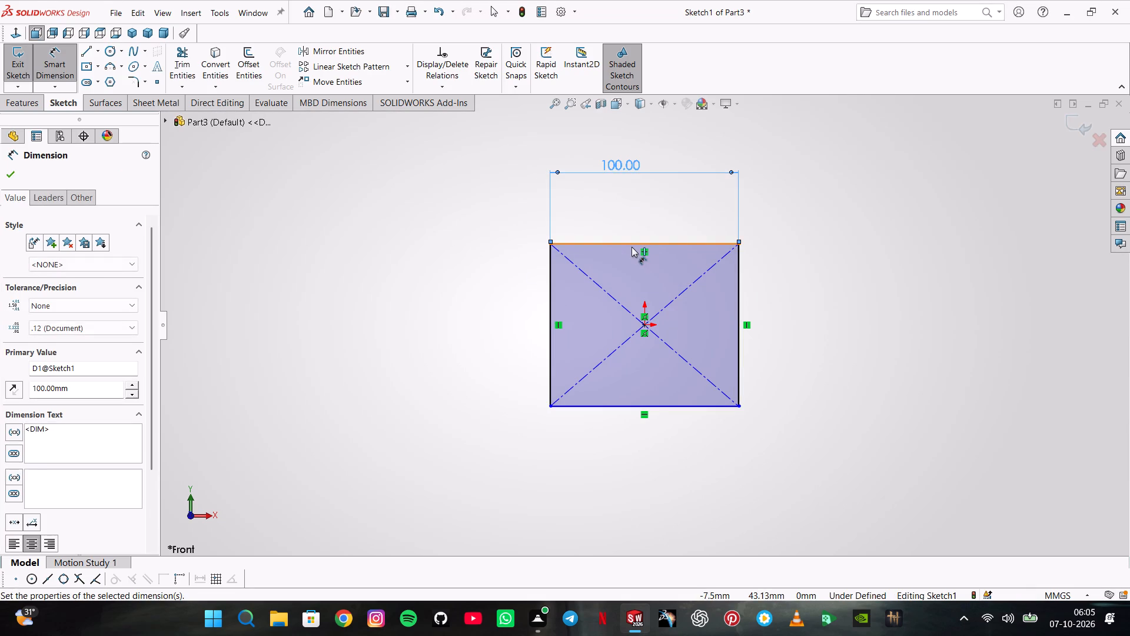
{"action": "left_click", "coordinate": [632, 247]}
{"action": "left_click", "coordinate": [640, 405]}
{"action": "left_click", "coordinate": [802, 326]}
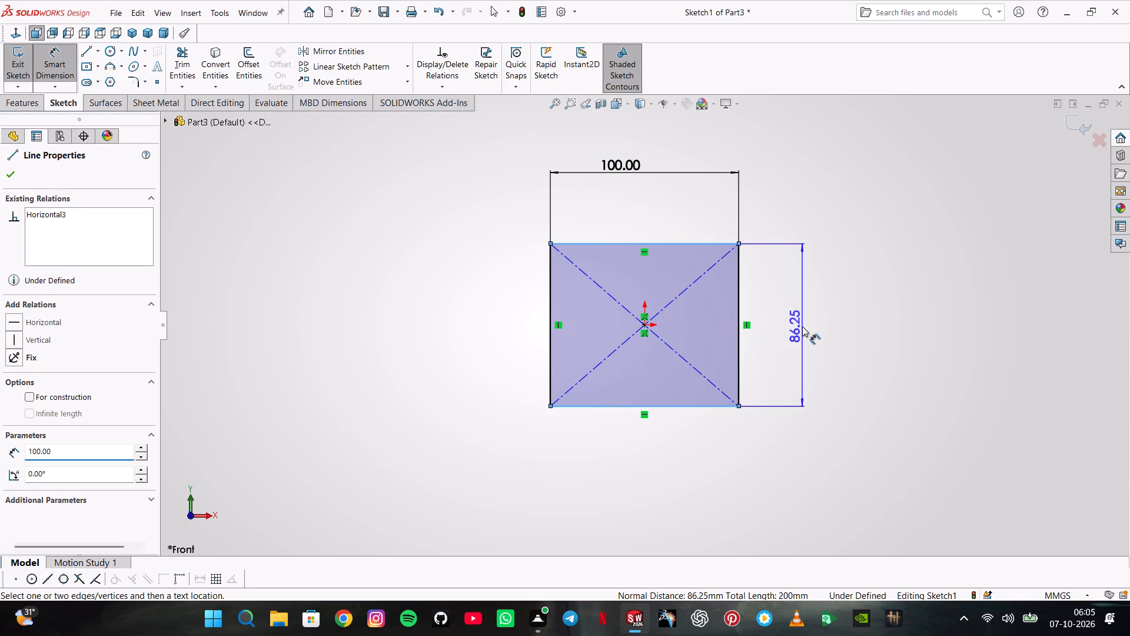
{"action": "key", "text": "1"}
{"action": "type", "text": "00"}
{"action": "key", "text": "Return"}
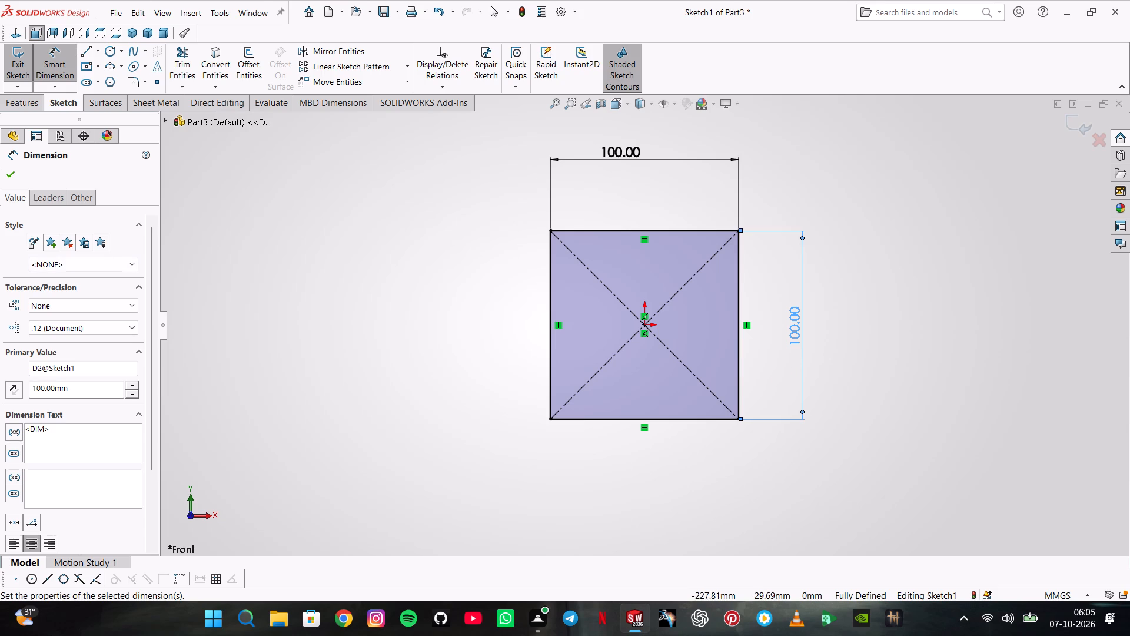
Round all four corners of the square with 15 mm sketch fillets.
{"action": "left_click", "coordinate": [127, 85]}
{"action": "type", "text": "15"}
{"action": "key", "text": "Return"}
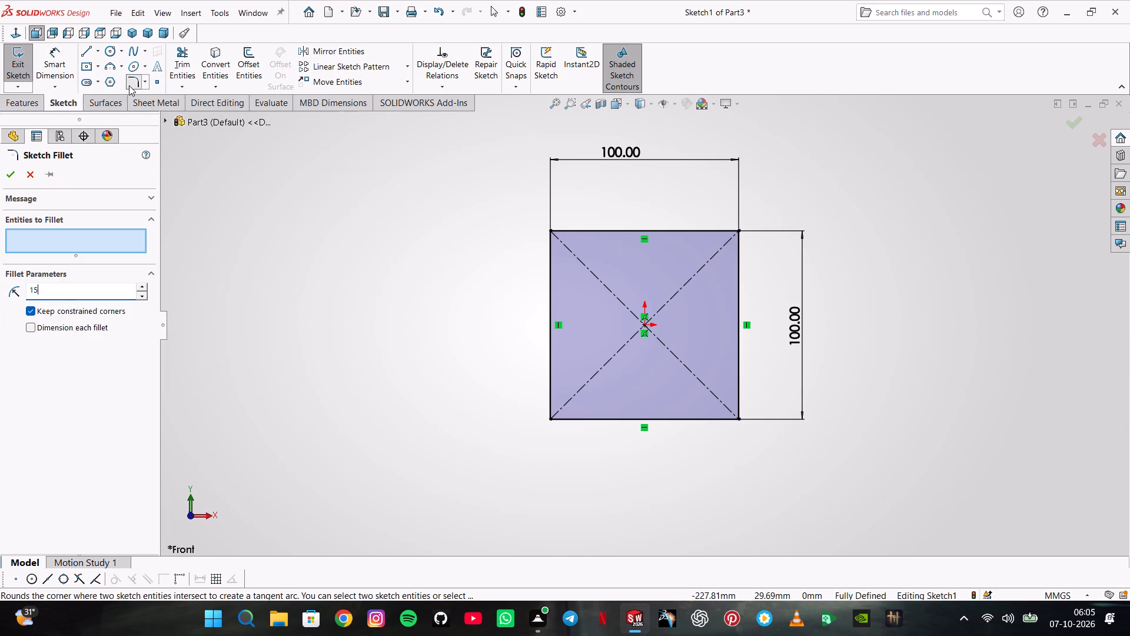
{"action": "left_click", "coordinate": [551, 233]}
{"action": "left_click", "coordinate": [736, 231]}
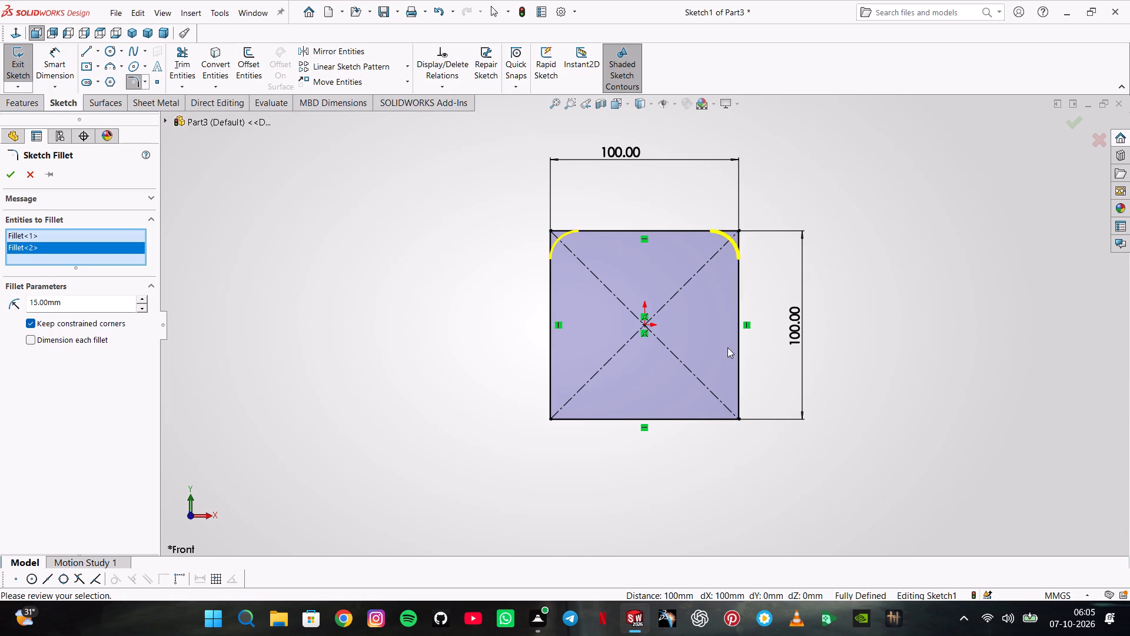
{"action": "left_click", "coordinate": [739, 418]}
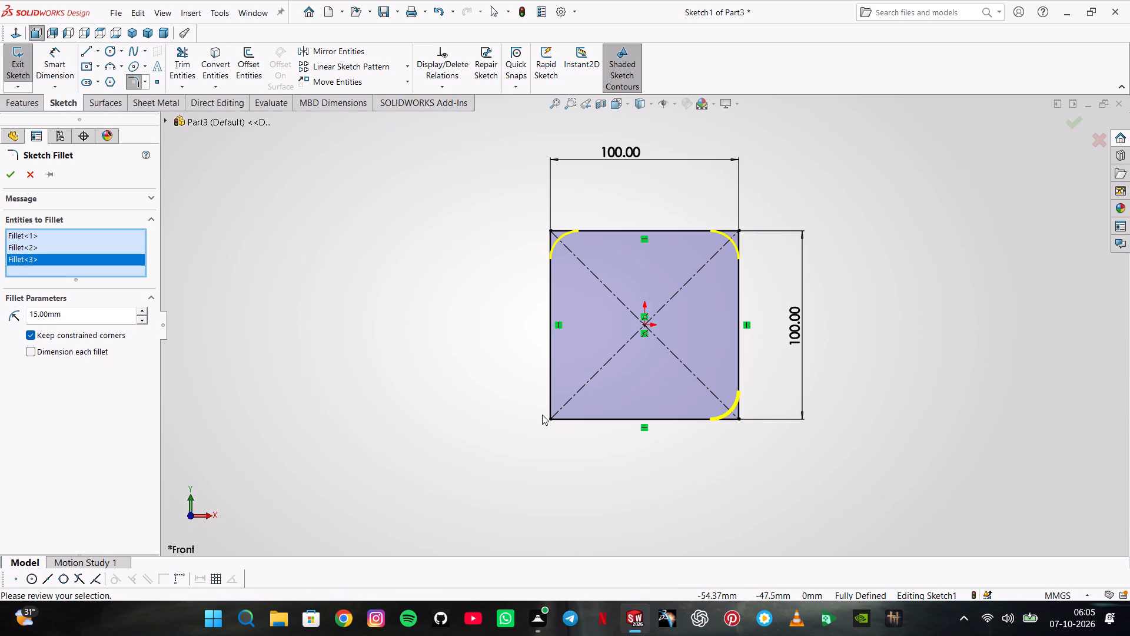
{"action": "left_click", "coordinate": [553, 422]}
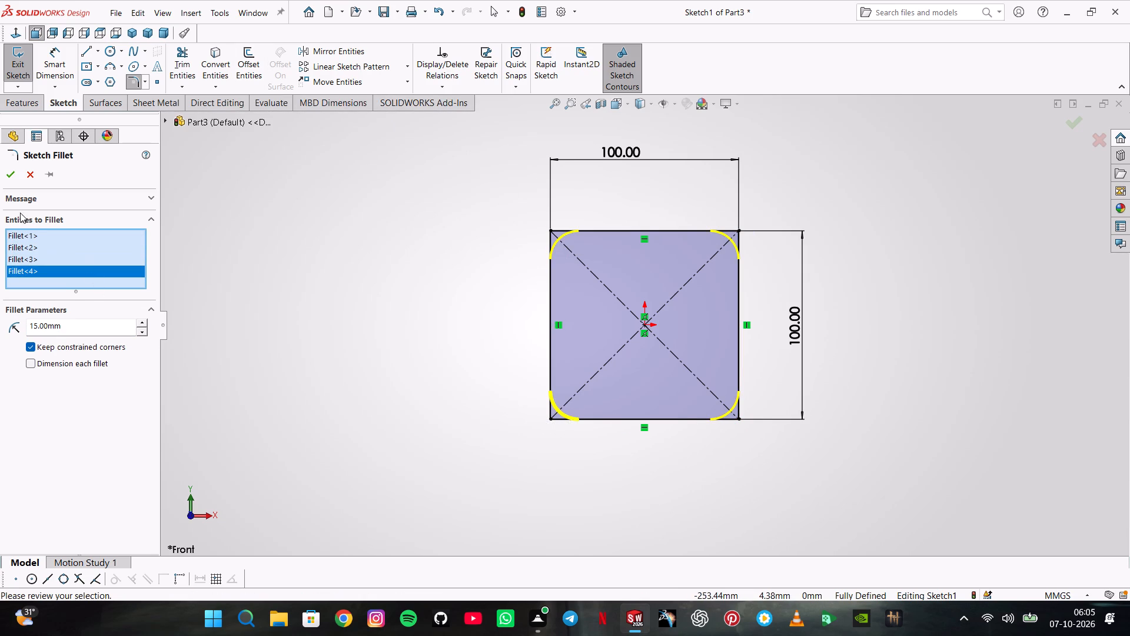
{"action": "left_click", "coordinate": [11, 178]}
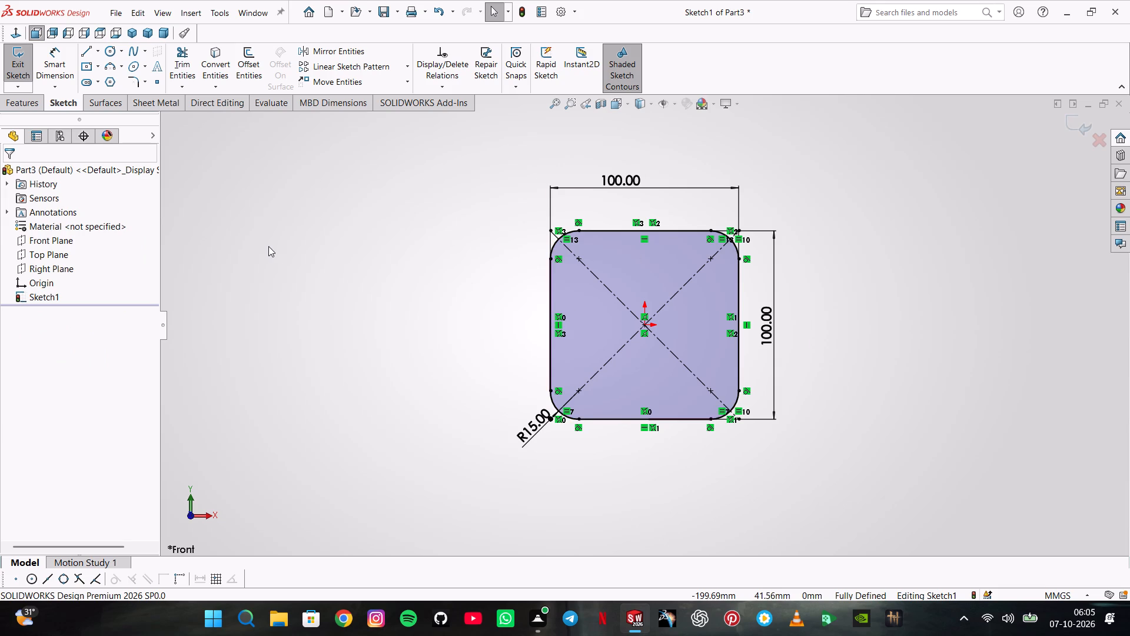
Sketch four circles on the corner fillet centres, clockwise from the upper-left corner with radii about 13.7, 8, 2.8 and 8.8 mm.
{"action": "left_click", "coordinate": [105, 49]}
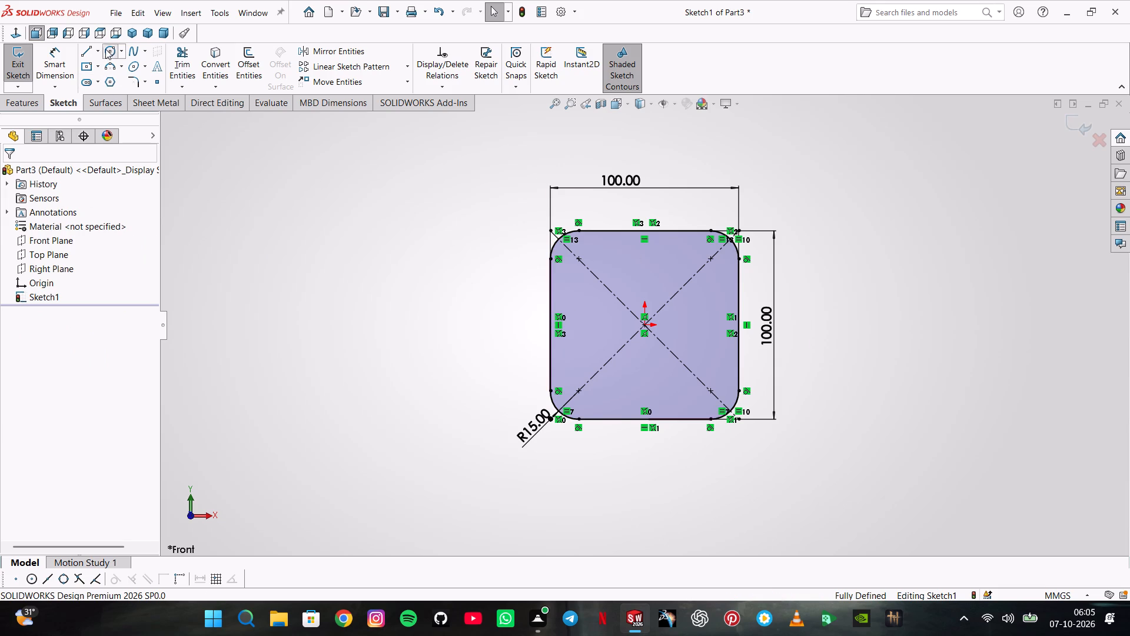
{"action": "left_click", "coordinate": [579, 259]}
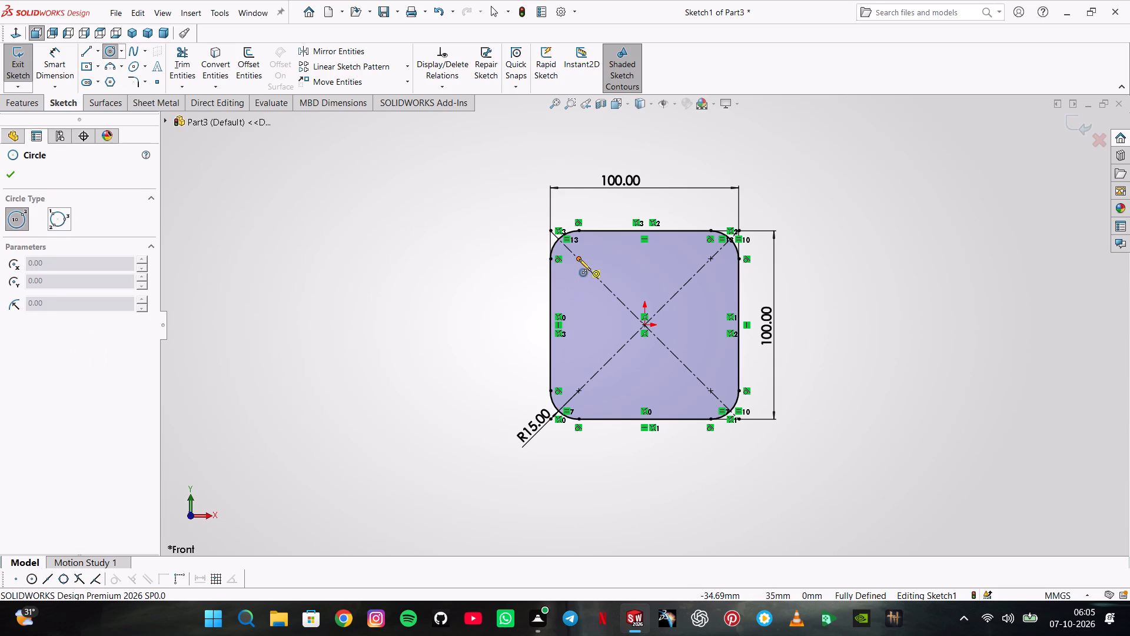
{"action": "left_click", "coordinate": [574, 284]}
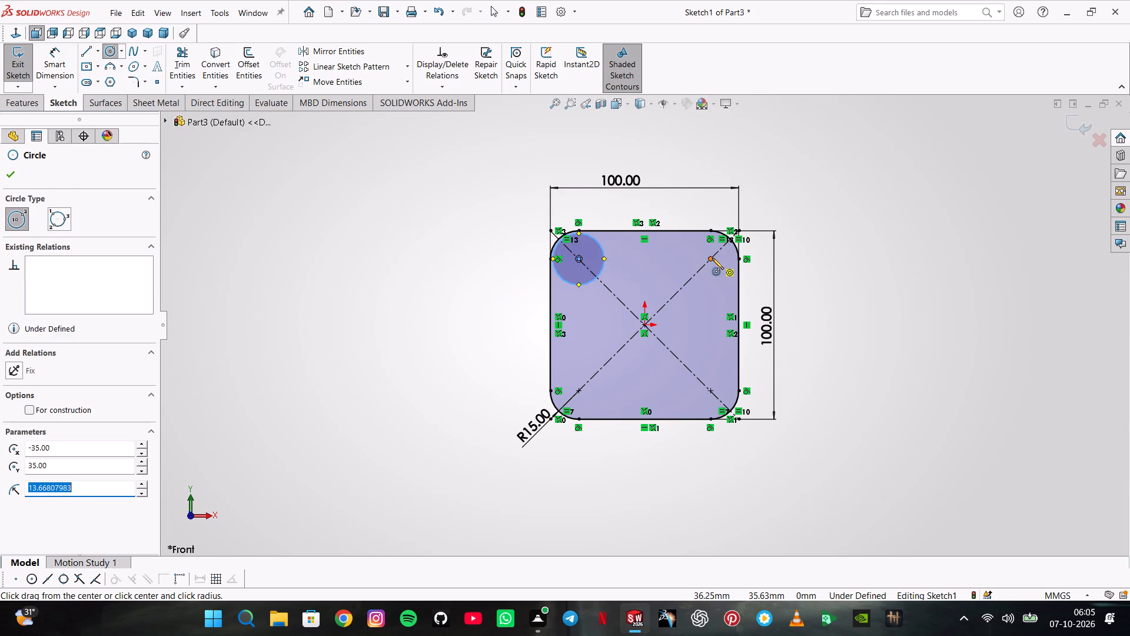
{"action": "left_click", "coordinate": [712, 258]}
{"action": "left_click", "coordinate": [697, 251]}
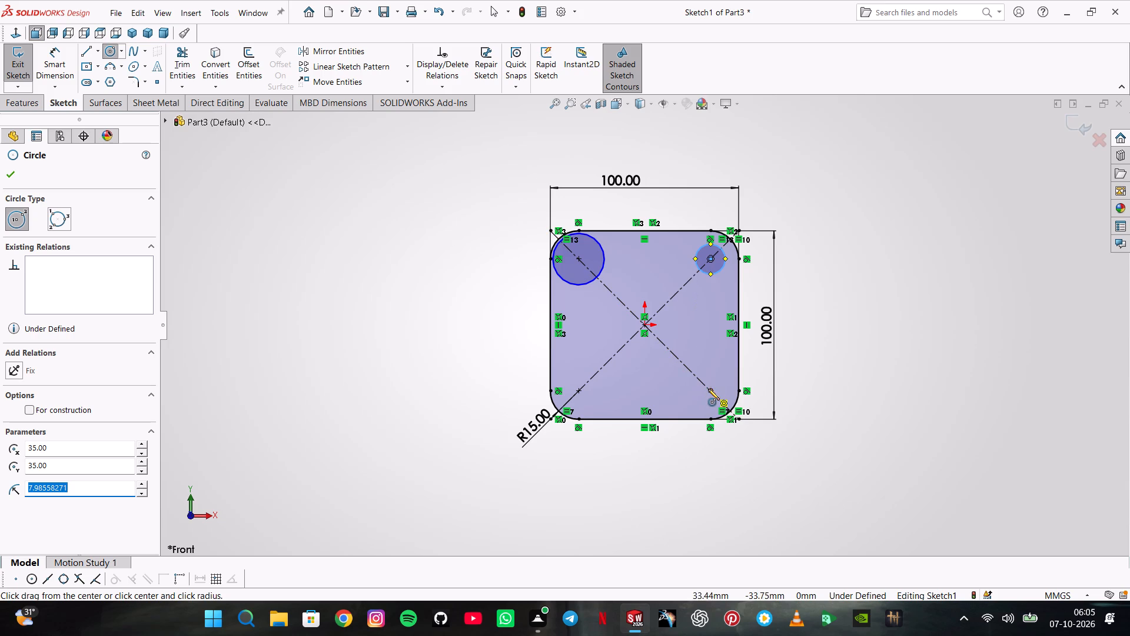
{"action": "left_click", "coordinate": [710, 389]}
{"action": "left_click", "coordinate": [713, 386]}
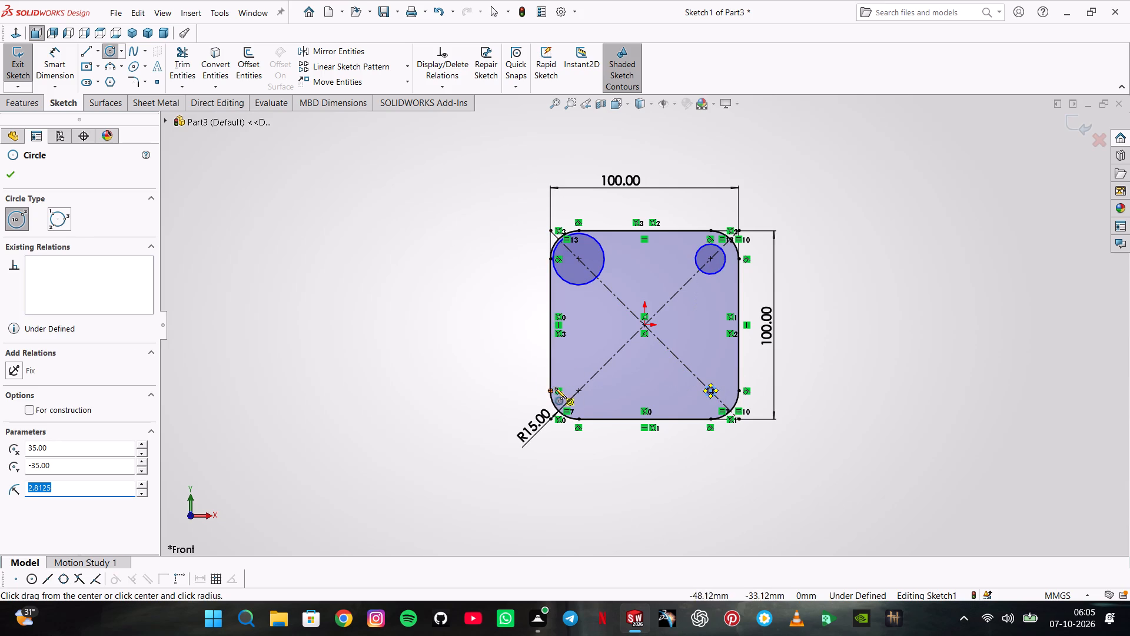
{"action": "left_click", "coordinate": [578, 390]}
{"action": "left_click", "coordinate": [576, 375]}
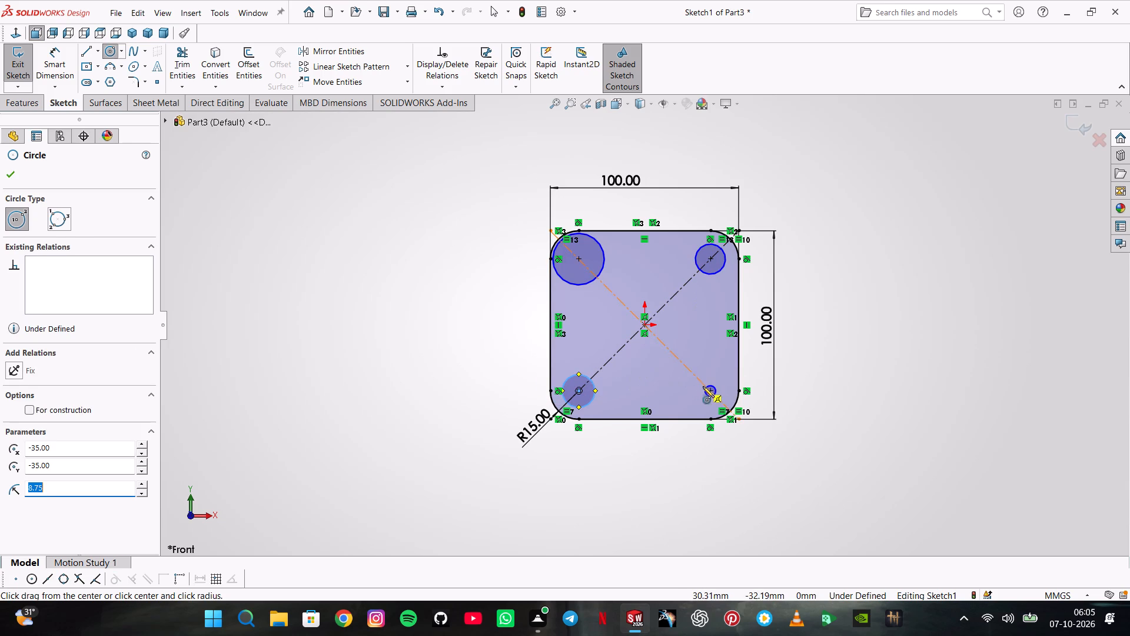
{"action": "key", "text": "Escape"}
{"action": "key", "text": "Escape"}
Apply an Equal relation to the four corner circles, leaving the wrongly selected centre point out of the selection.
{"action": "left_click", "coordinate": [713, 387]}
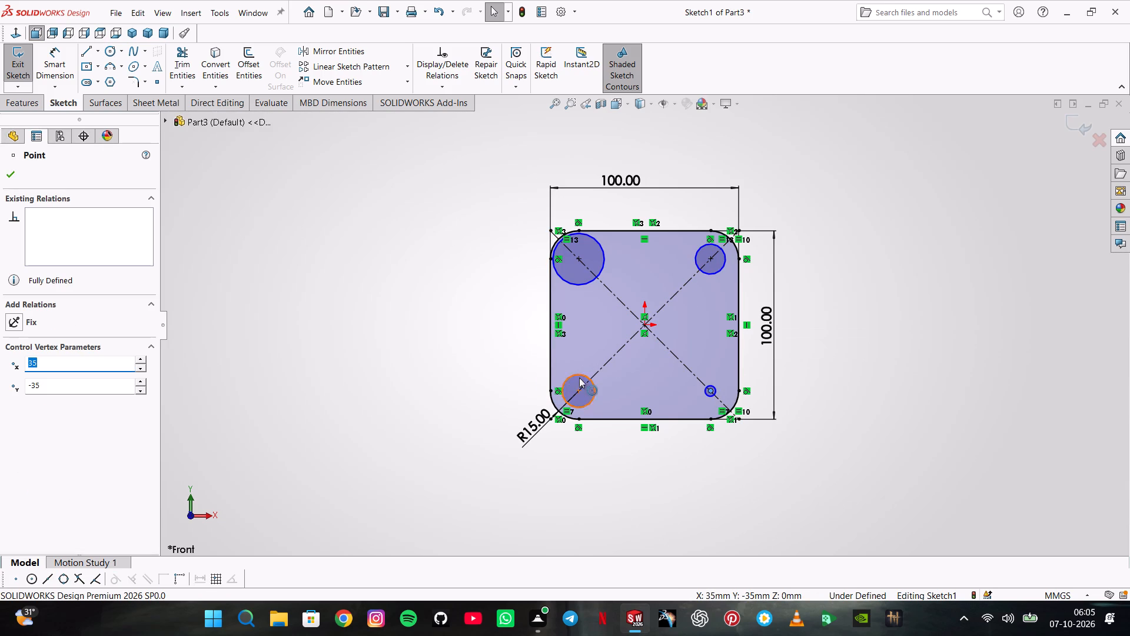
{"action": "left_click", "coordinate": [580, 381], "text": "ctrl"}
{"action": "left_click", "coordinate": [578, 254], "text": "ctrl"}
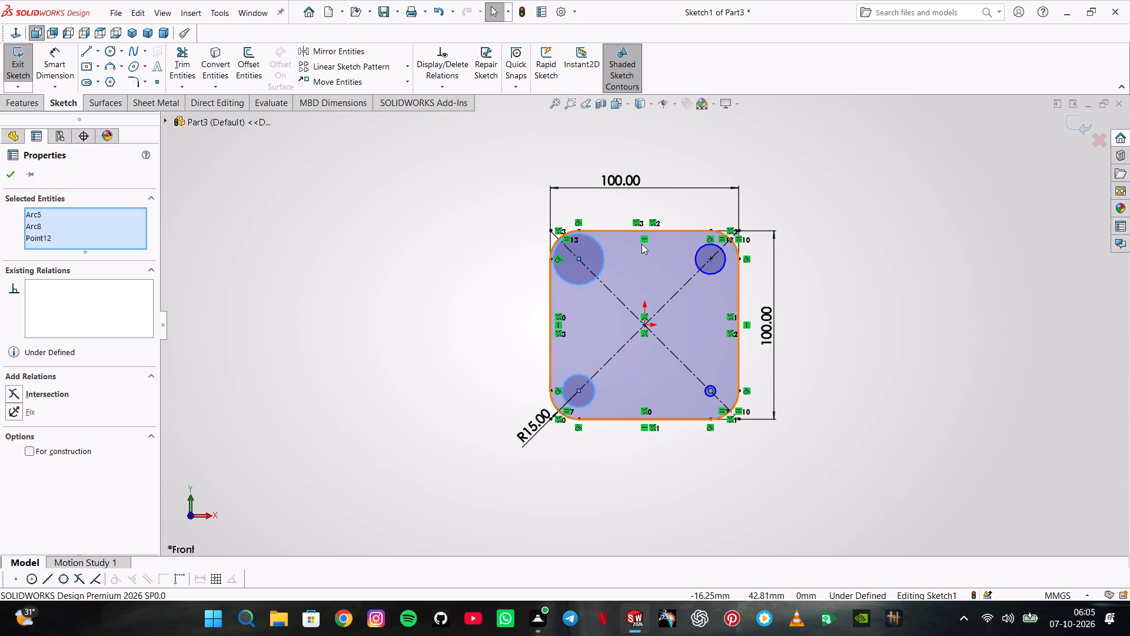
{"action": "left_click", "coordinate": [706, 251], "text": "ctrl"}
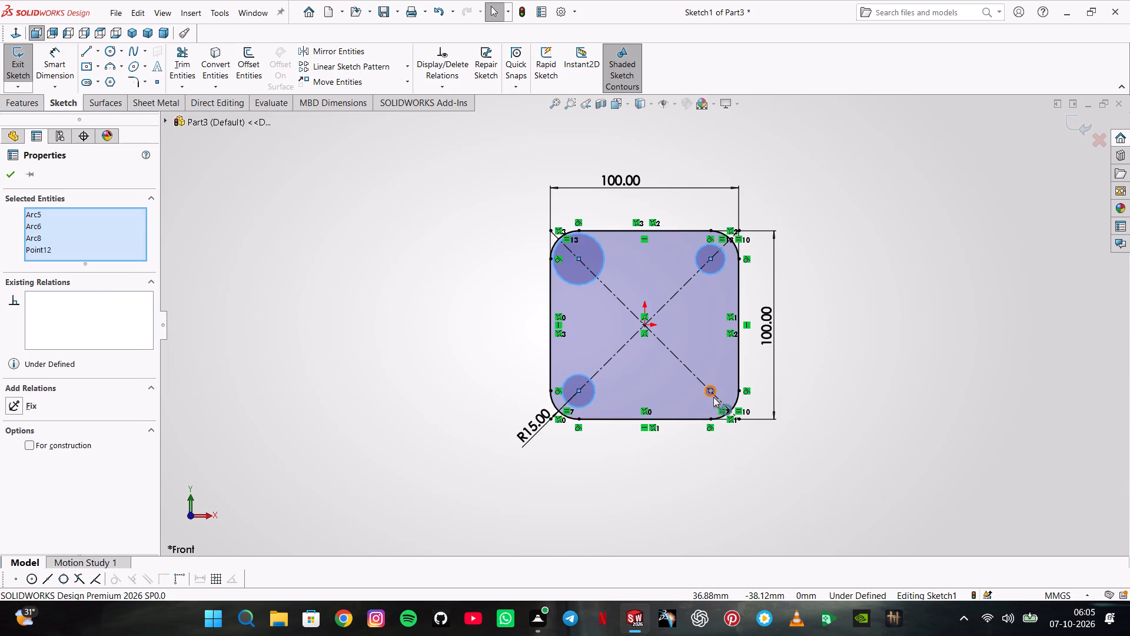
{"action": "scroll", "coordinate": [713, 397], "scroll_direction": "down", "scroll_amount": 1}
{"action": "right_click", "coordinate": [46, 252]}
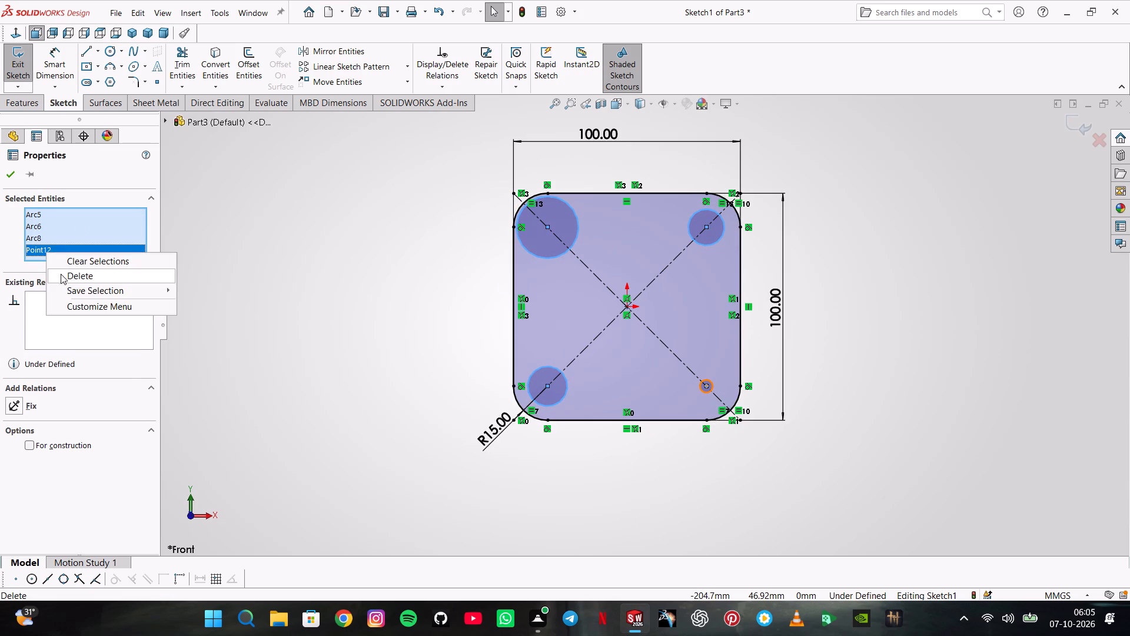
{"action": "left_click", "coordinate": [65, 278]}
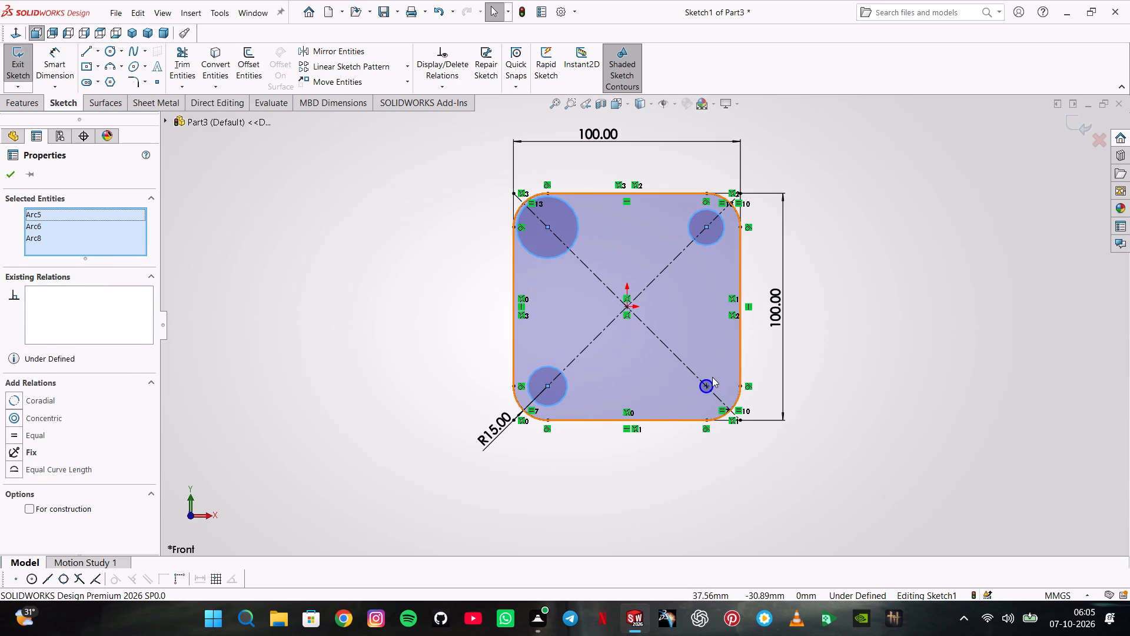
{"action": "left_click", "coordinate": [712, 379], "text": "ctrl"}
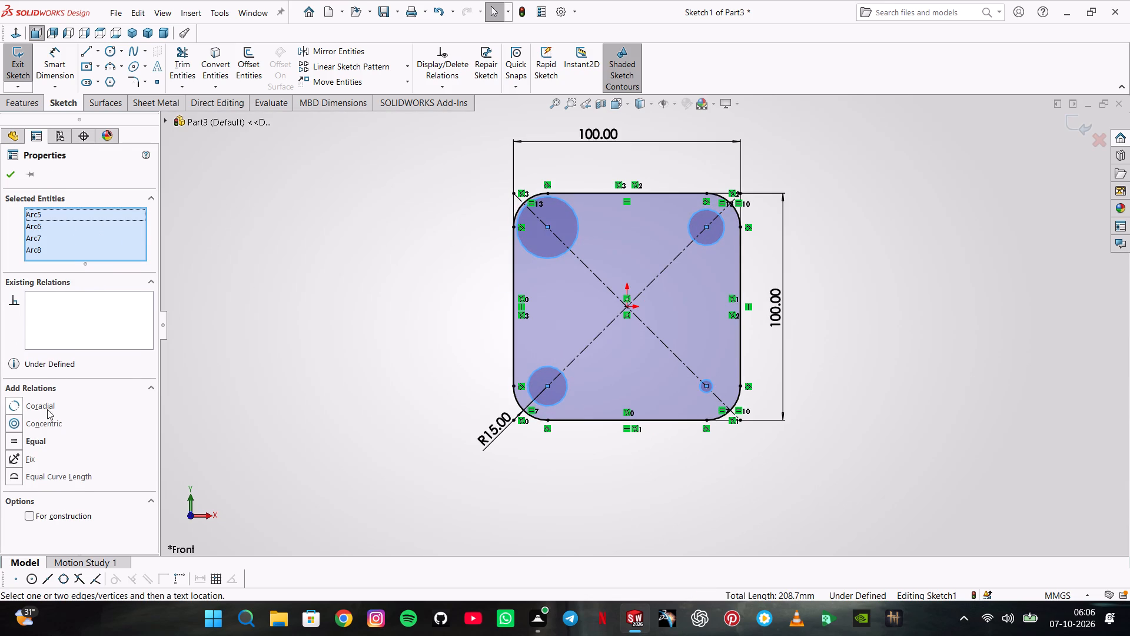
{"action": "left_click", "coordinate": [36, 442]}
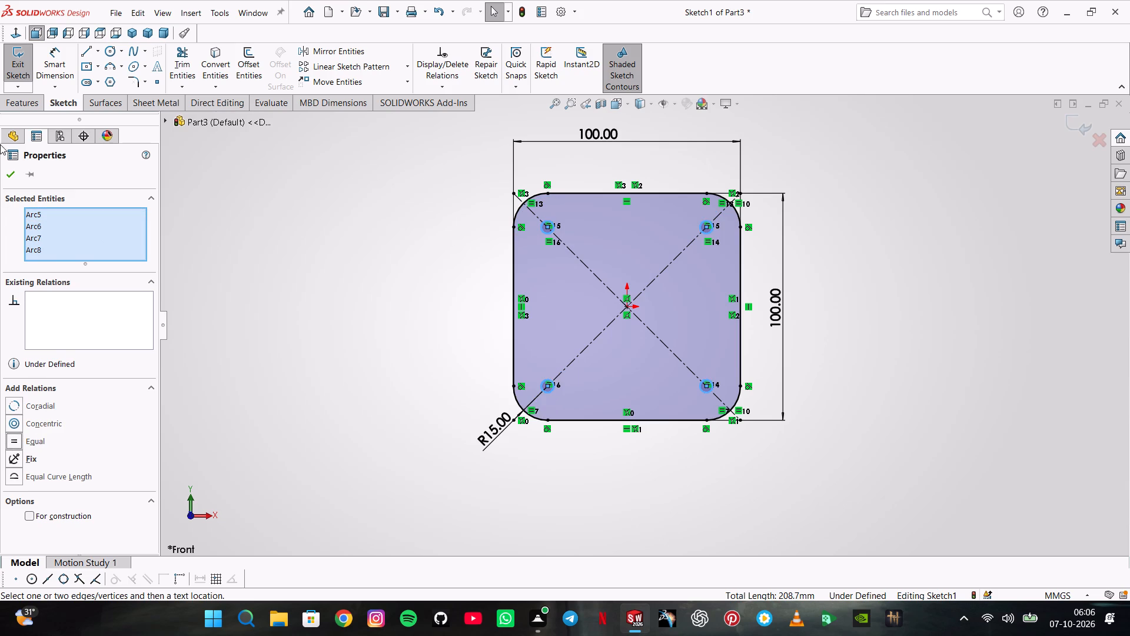
{"action": "left_click", "coordinate": [5, 173]}
Dimension the upper-left corner circle to a 10 mm diameter.
{"action": "left_click_drag", "start_coordinate": [45, 69], "coordinate": [61, 86]}
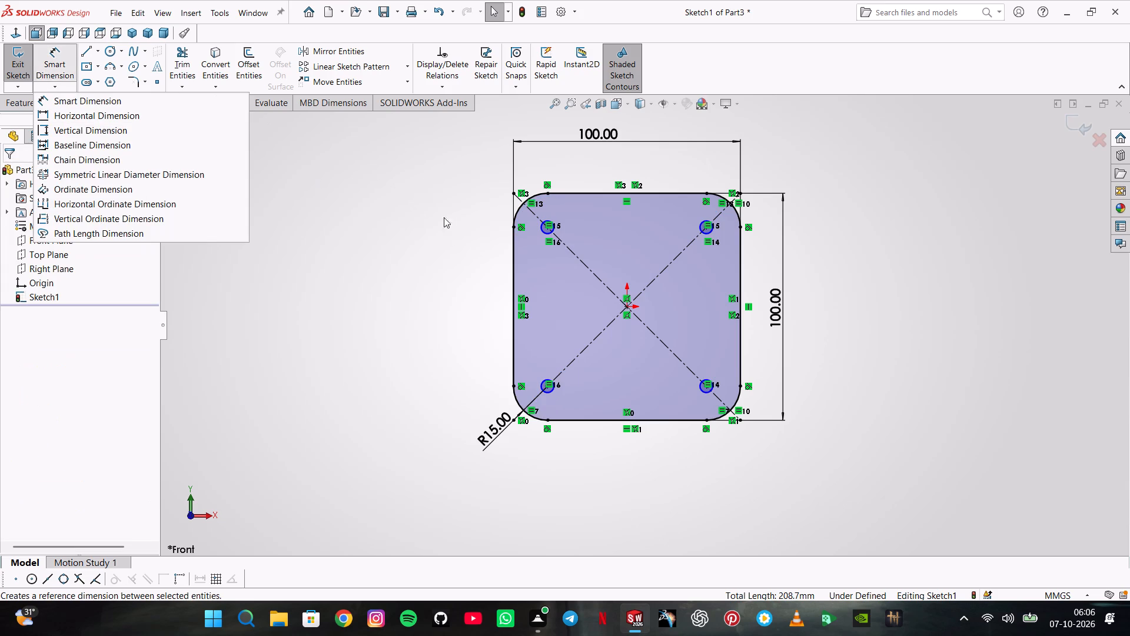
{"action": "left_click", "coordinate": [141, 98]}
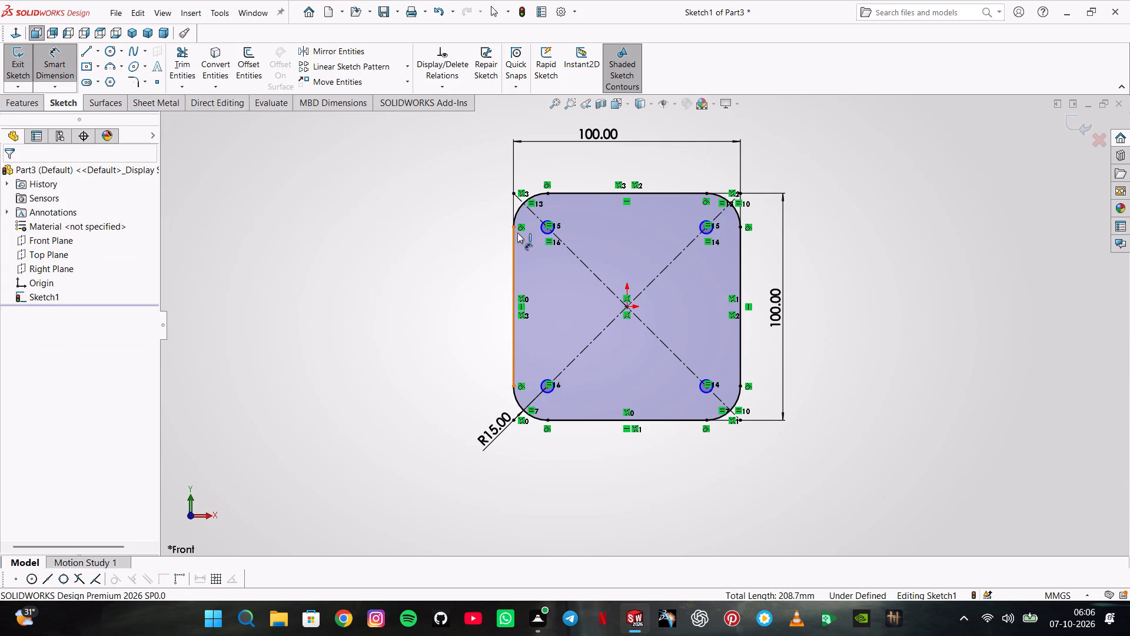
{"action": "left_click", "coordinate": [543, 236]}
{"action": "left_click", "coordinate": [428, 233]}
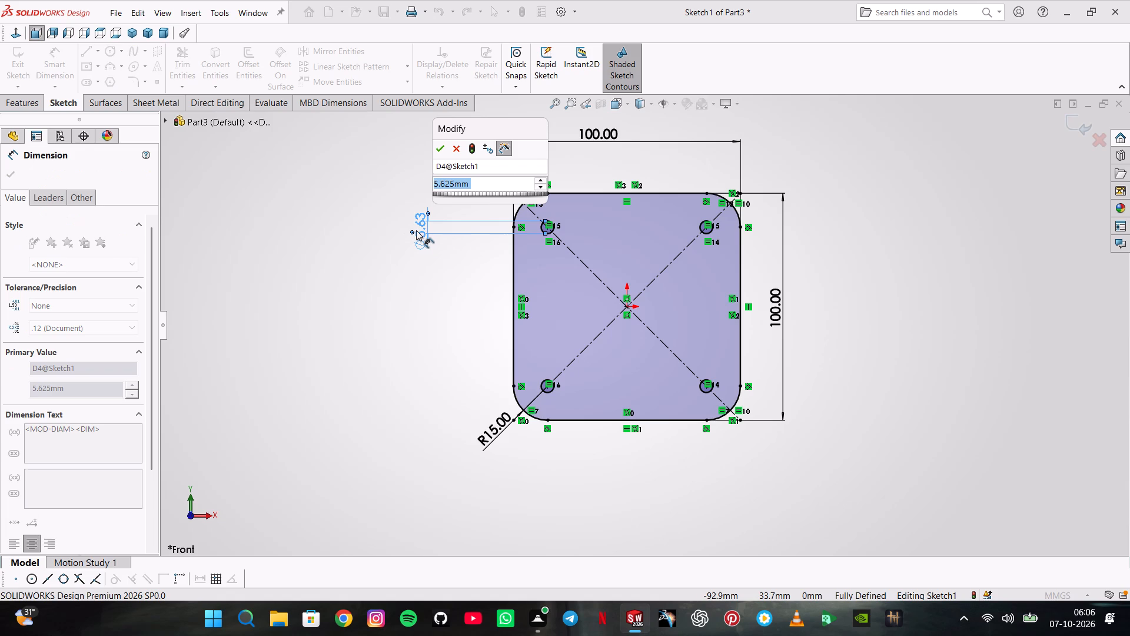
{"action": "type", "text": "10"}
{"action": "key", "text": "Return"}
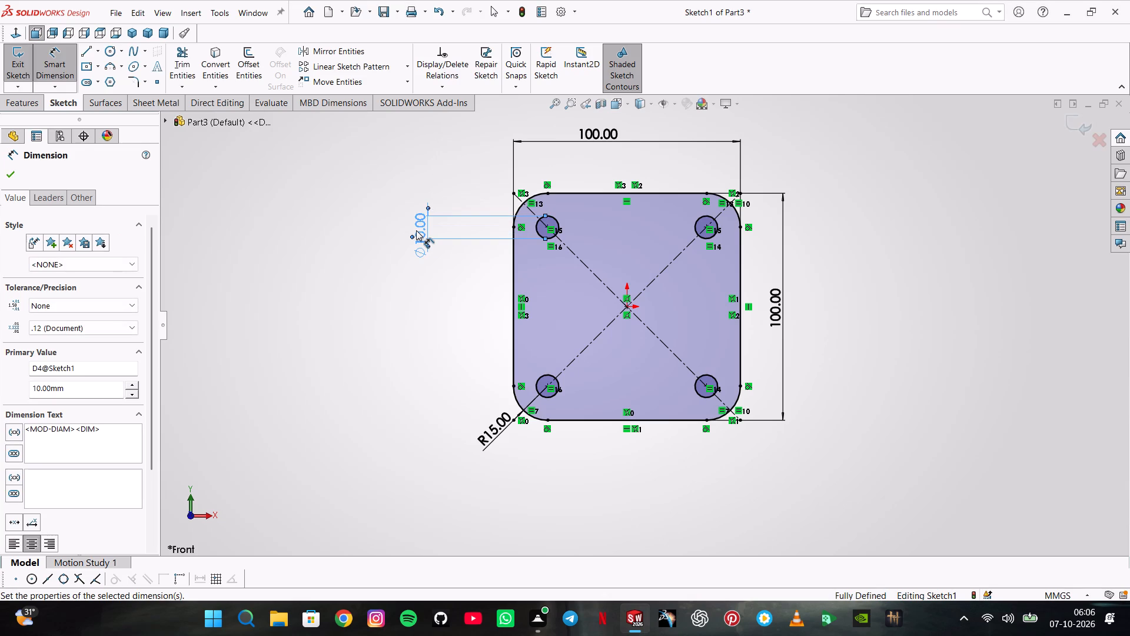
{"action": "left_click", "coordinate": [6, 173]}
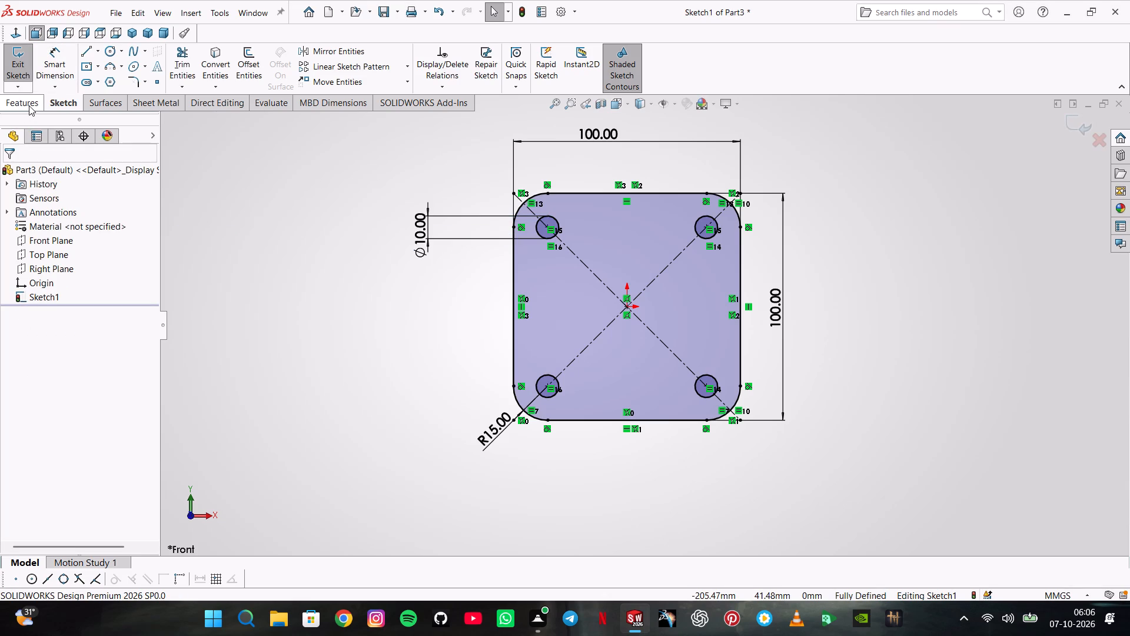
Extrude the rounded square sketch with its four corner holes to a blind depth of 20 mm.
{"action": "left_click", "coordinate": [29, 105]}
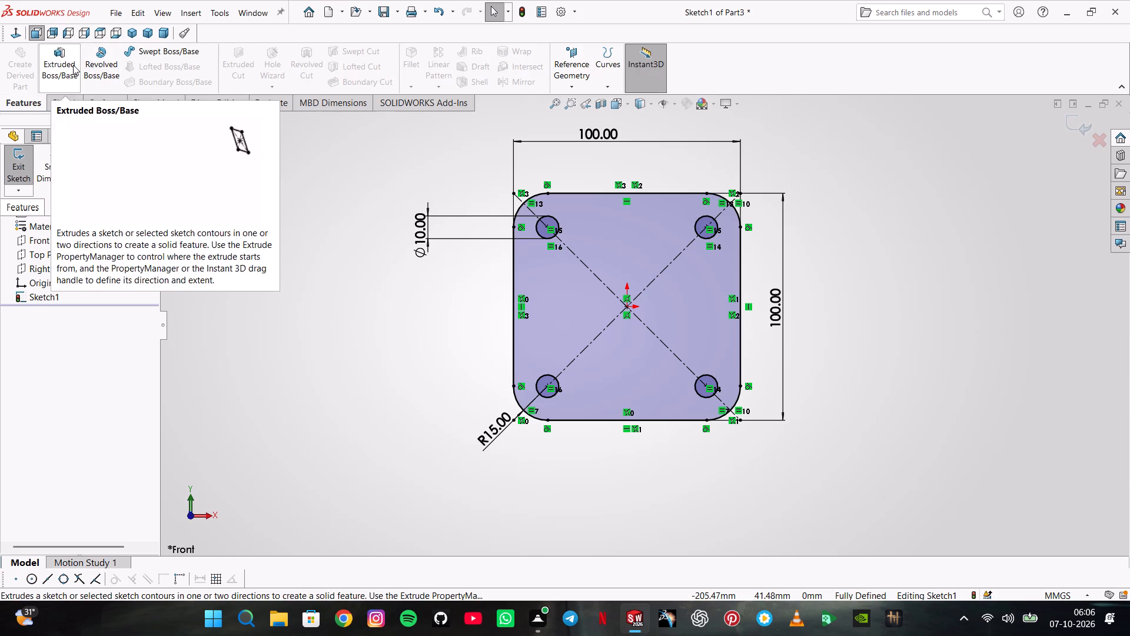
{"action": "left_click", "coordinate": [73, 65]}
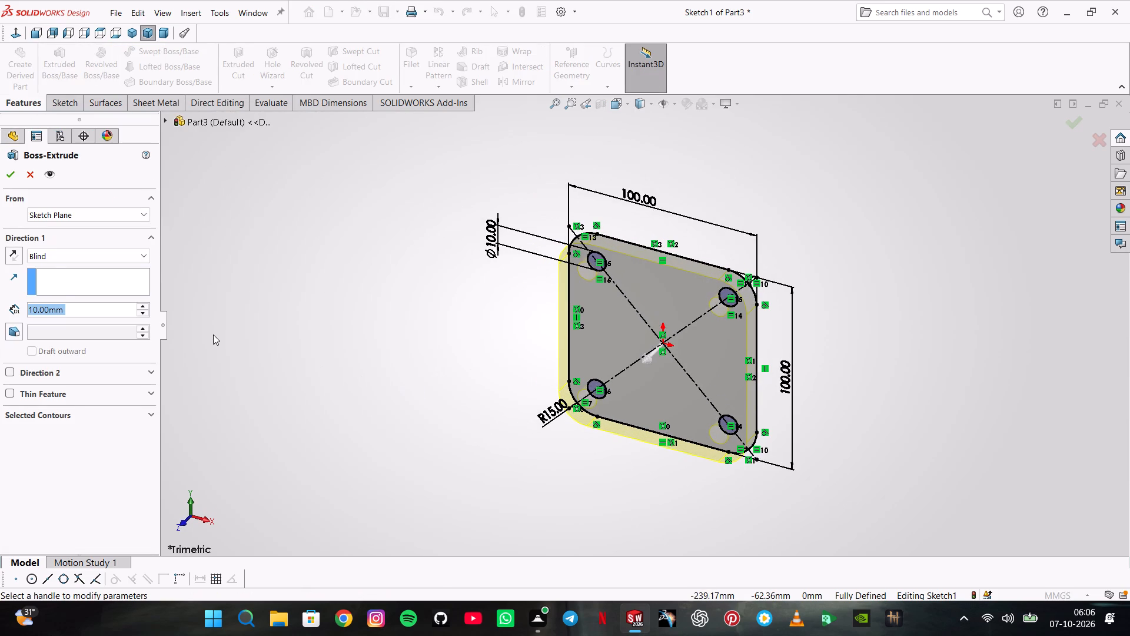
{"action": "key", "text": "6"}
{"action": "key", "text": "Return"}
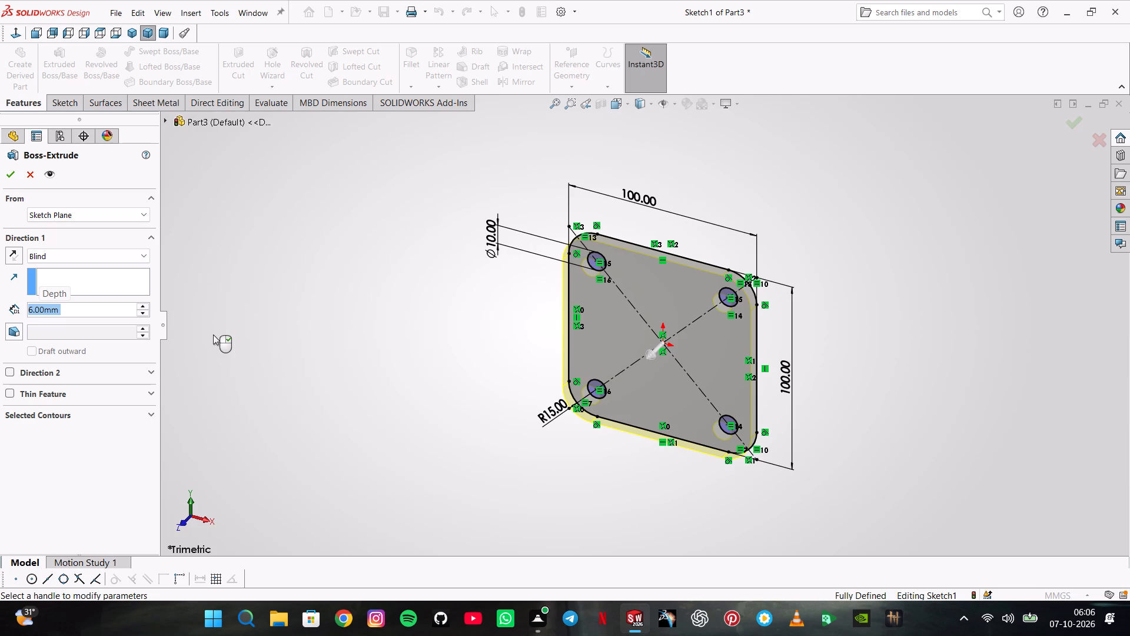
{"action": "key", "text": "2"}
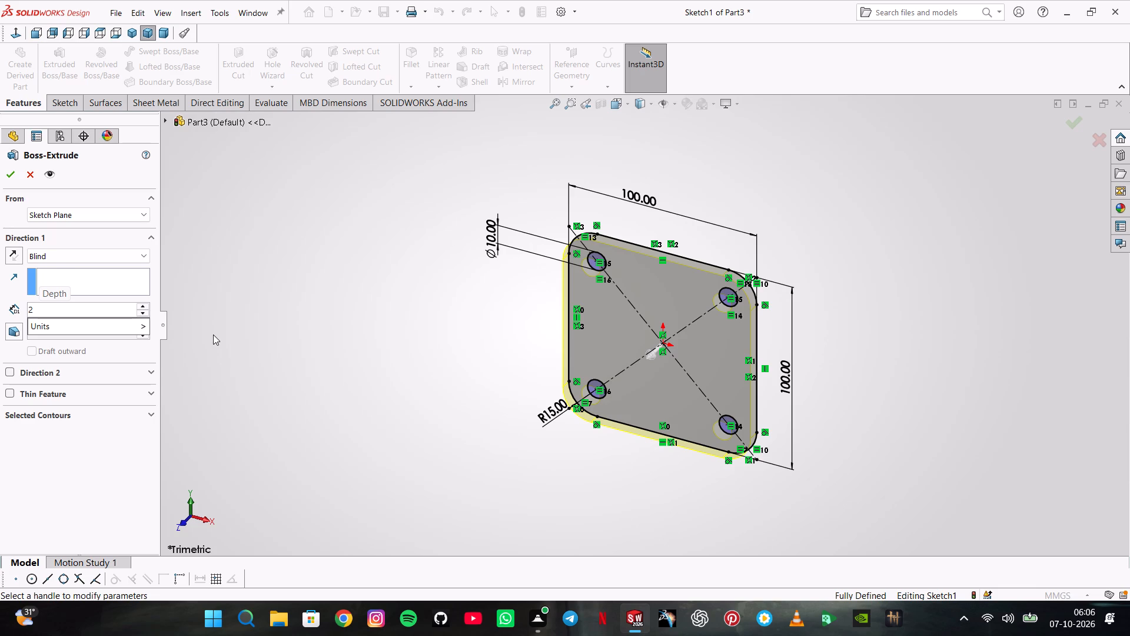
{"action": "key", "text": "0"}
{"action": "key", "text": "Return"}
{"action": "key", "text": "Return"}
{"action": "left_click", "coordinate": [274, 316]}
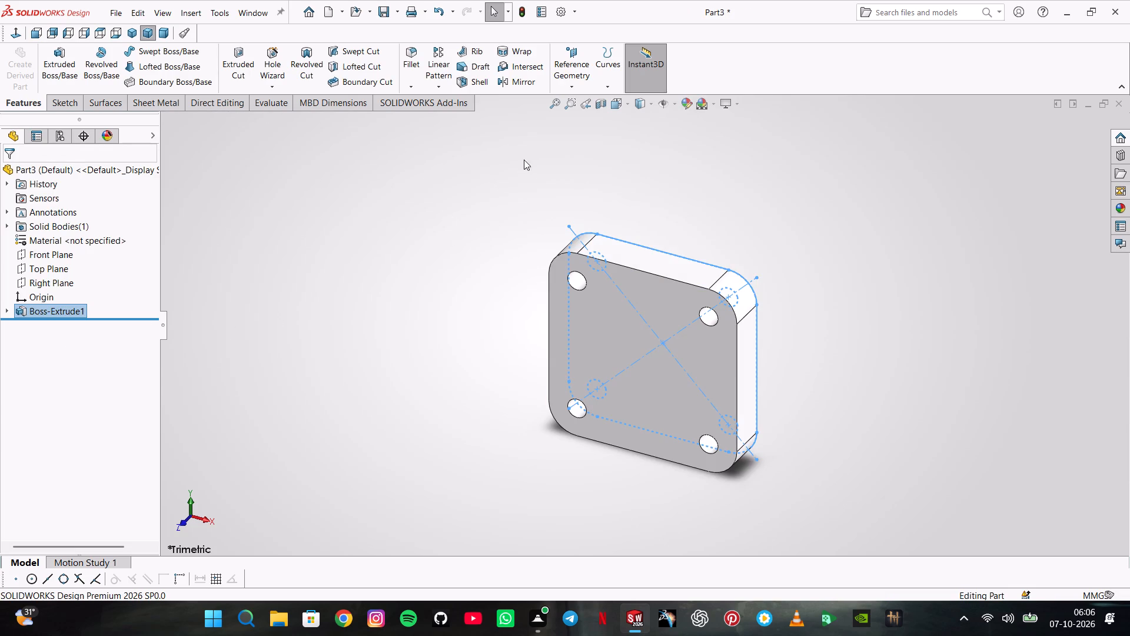
Apply the Warehouse scene to the part.
{"action": "left_click", "coordinate": [717, 105]}
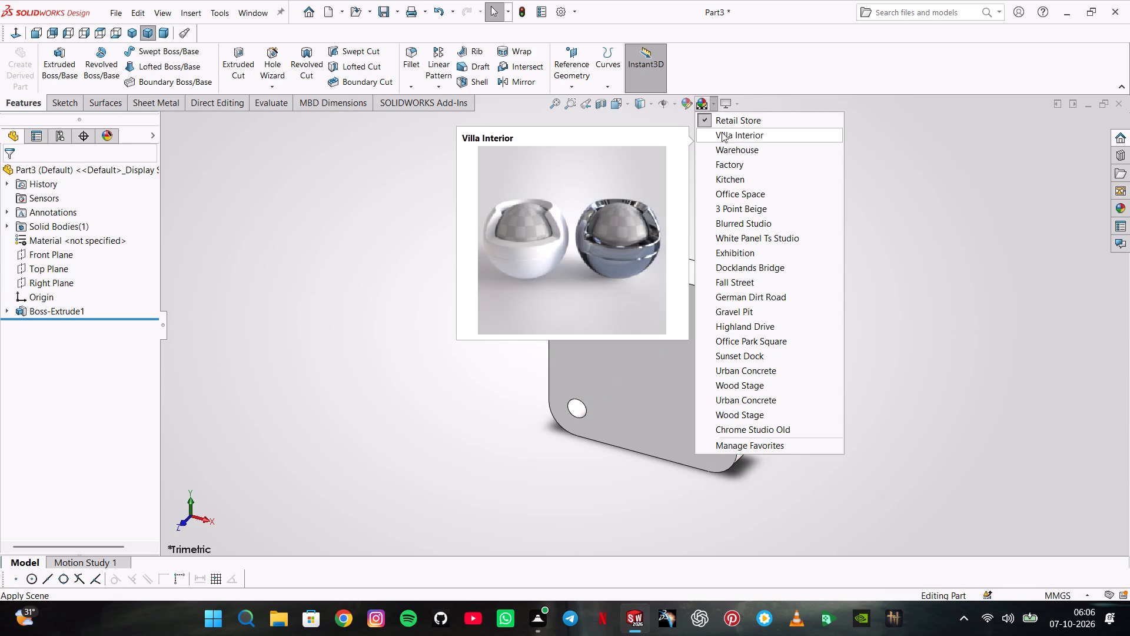
{"action": "left_click", "coordinate": [734, 150]}
On the plate's lower side face, sketch a centre rectangle on the origin, about 18.9 mm wide and 8.7 mm high.
{"action": "middle_click_drag", "start_coordinate": [674, 384], "coordinate": [688, 185]}
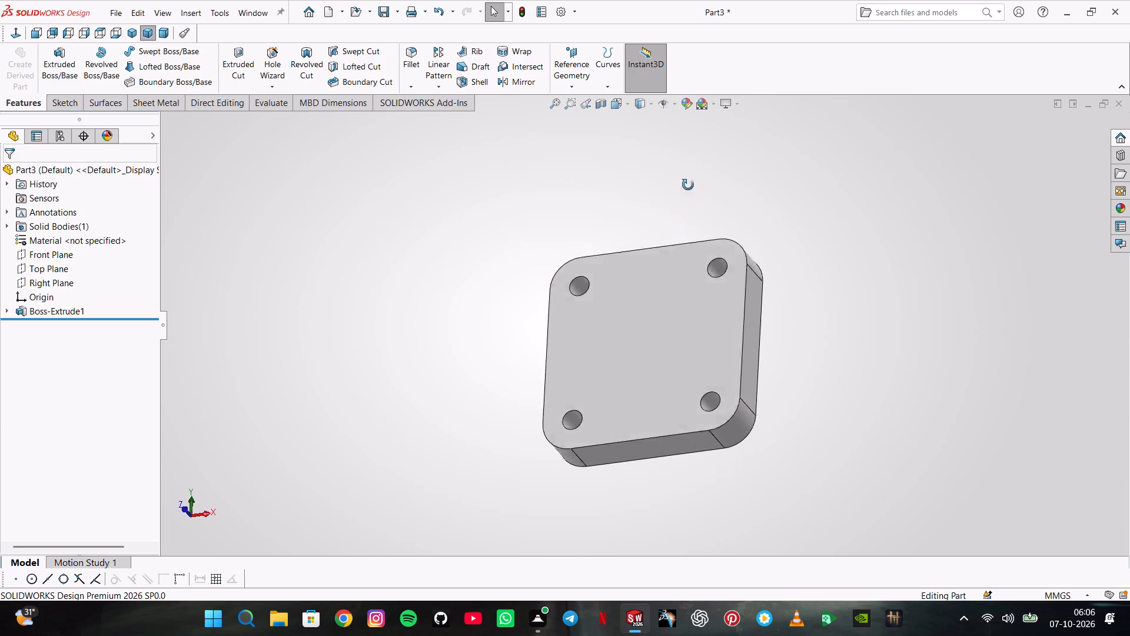
{"action": "middle_click_drag", "start_coordinate": [688, 185], "coordinate": [694, 155]}
{"action": "left_click", "coordinate": [686, 426]}
{"action": "left_click", "coordinate": [737, 390]}
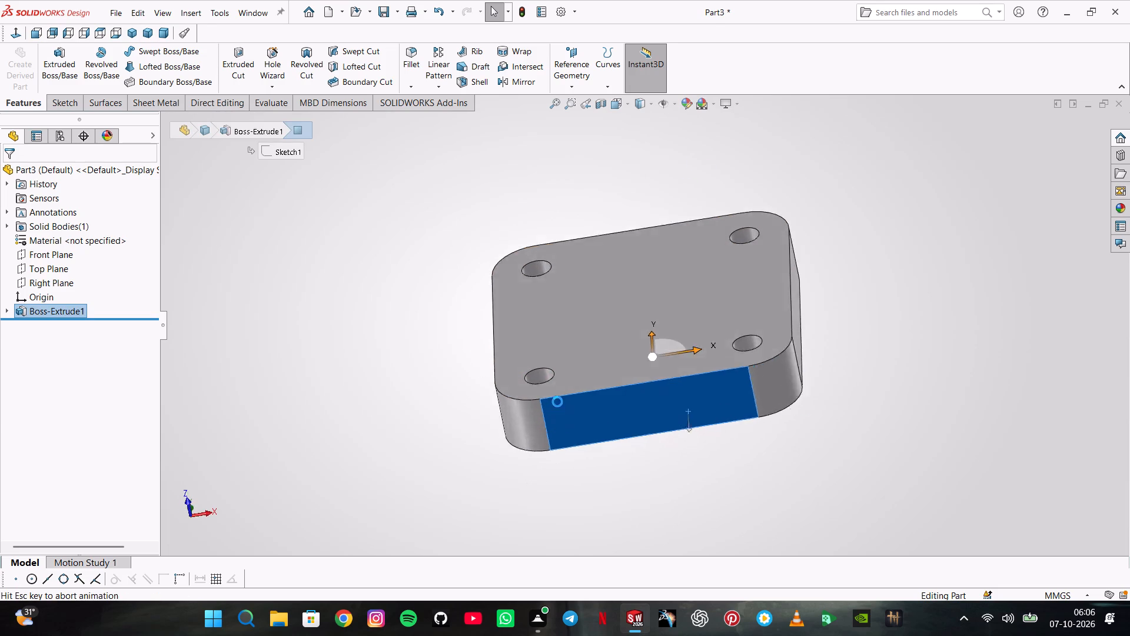
{"action": "left_click", "coordinate": [88, 61]}
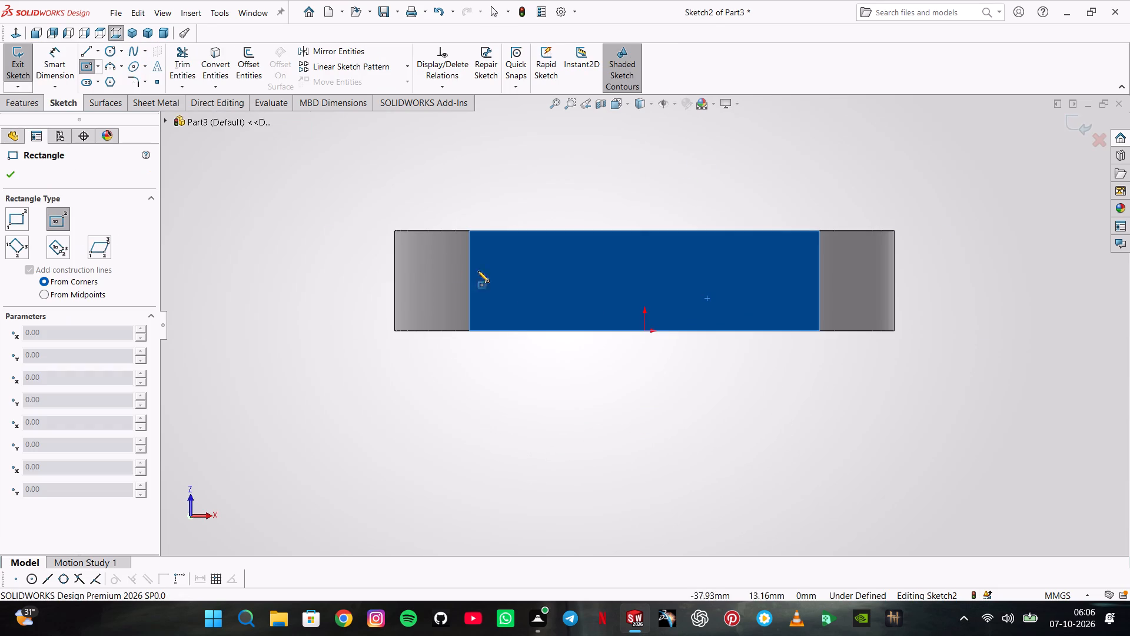
{"action": "left_click", "coordinate": [645, 331]}
{"action": "left_click", "coordinate": [692, 309]}
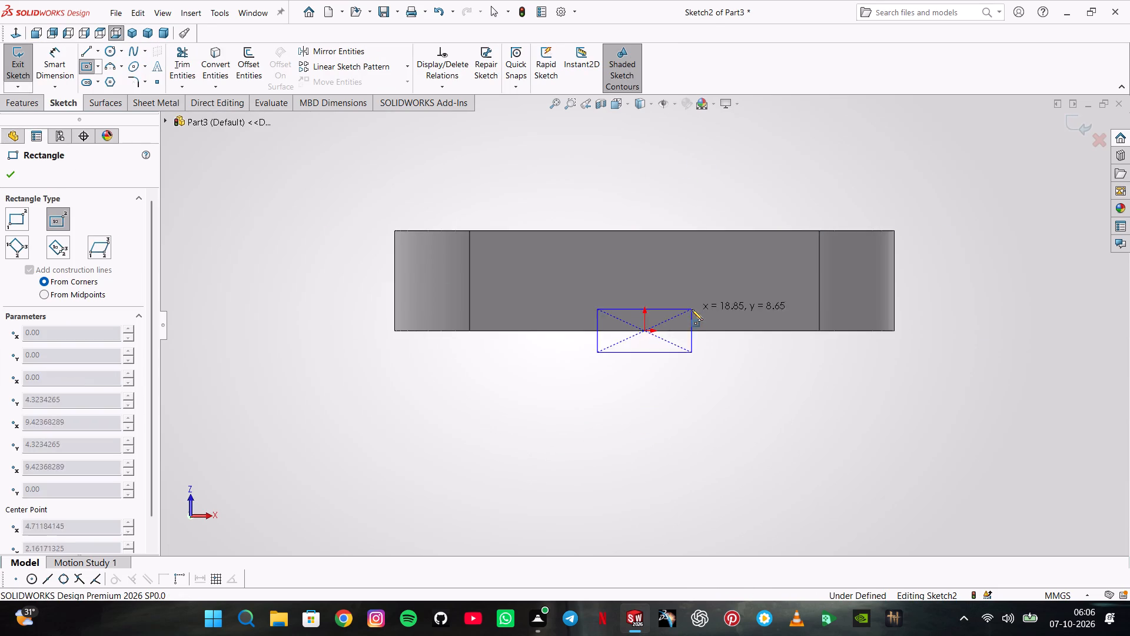
Dimension the centre rectangle to 12 mm high and 25 mm wide.
{"action": "left_click", "coordinate": [62, 71]}
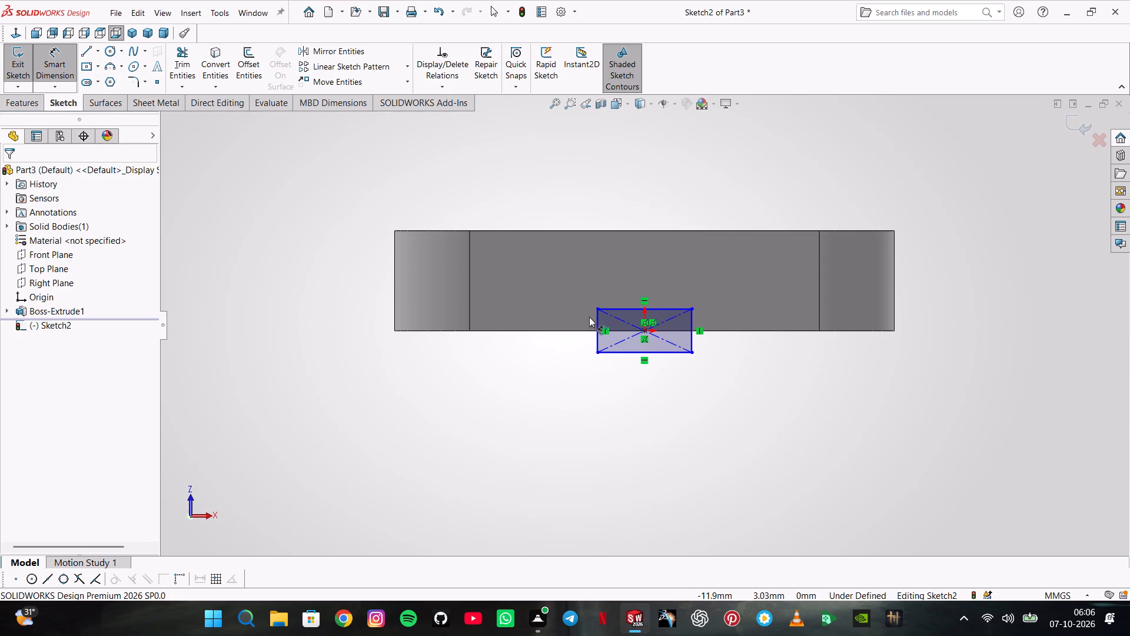
{"action": "left_click", "coordinate": [600, 321]}
{"action": "left_click", "coordinate": [237, 329]}
{"action": "key", "text": "6"}
{"action": "key", "text": "Return"}
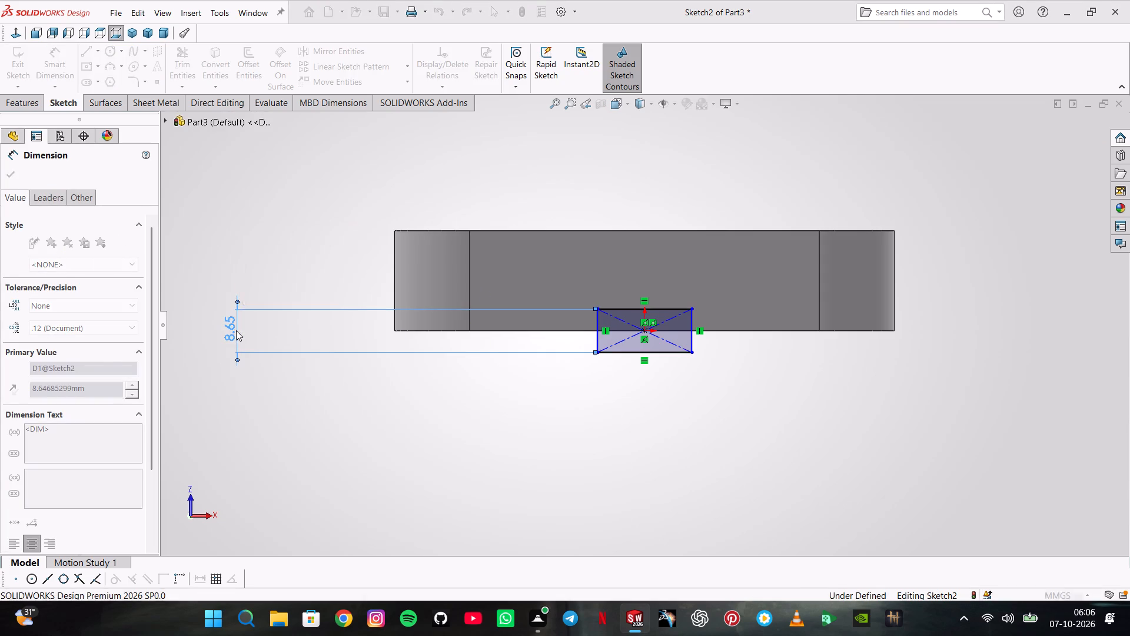
{"action": "double_click", "coordinate": [231, 339]}
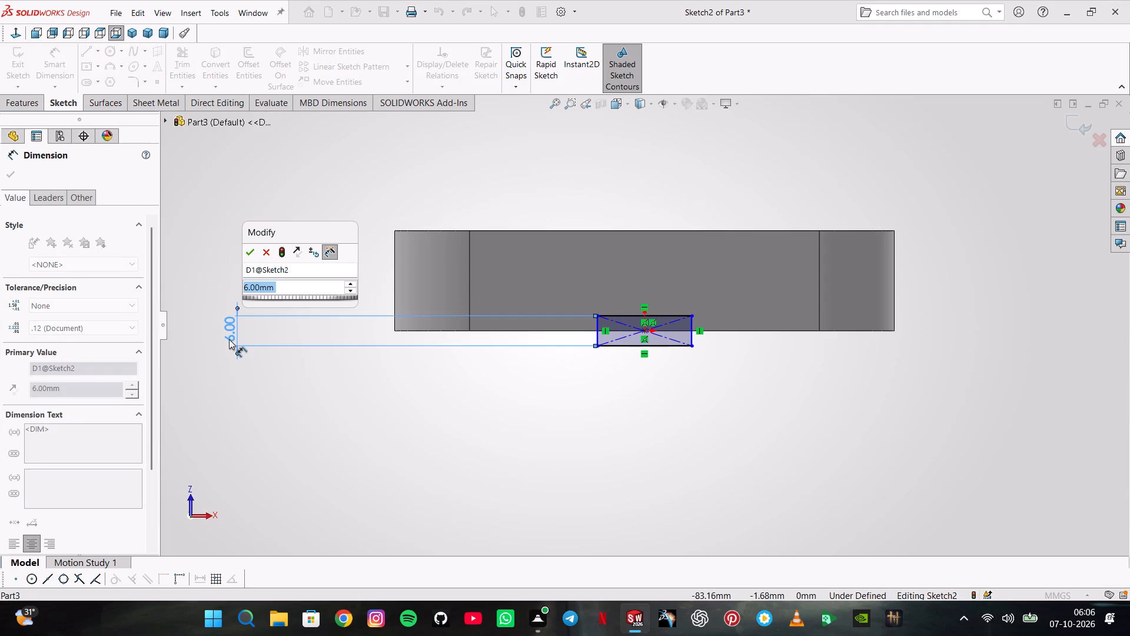
{"action": "type", "text": "12"}
{"action": "key", "text": "Return"}
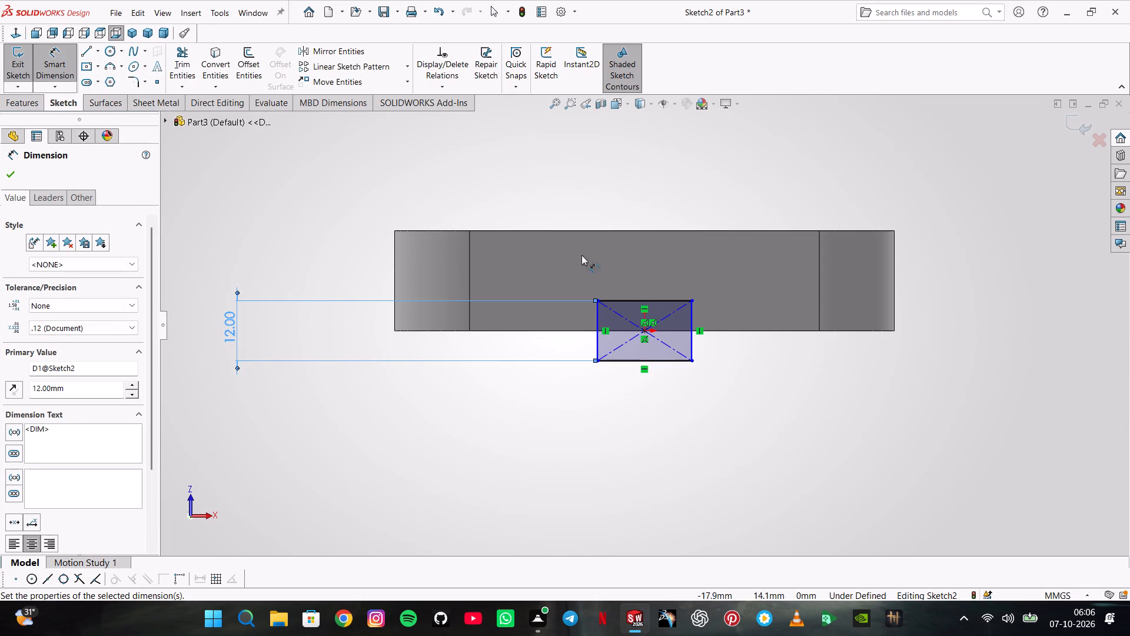
{"action": "left_click", "coordinate": [660, 300]}
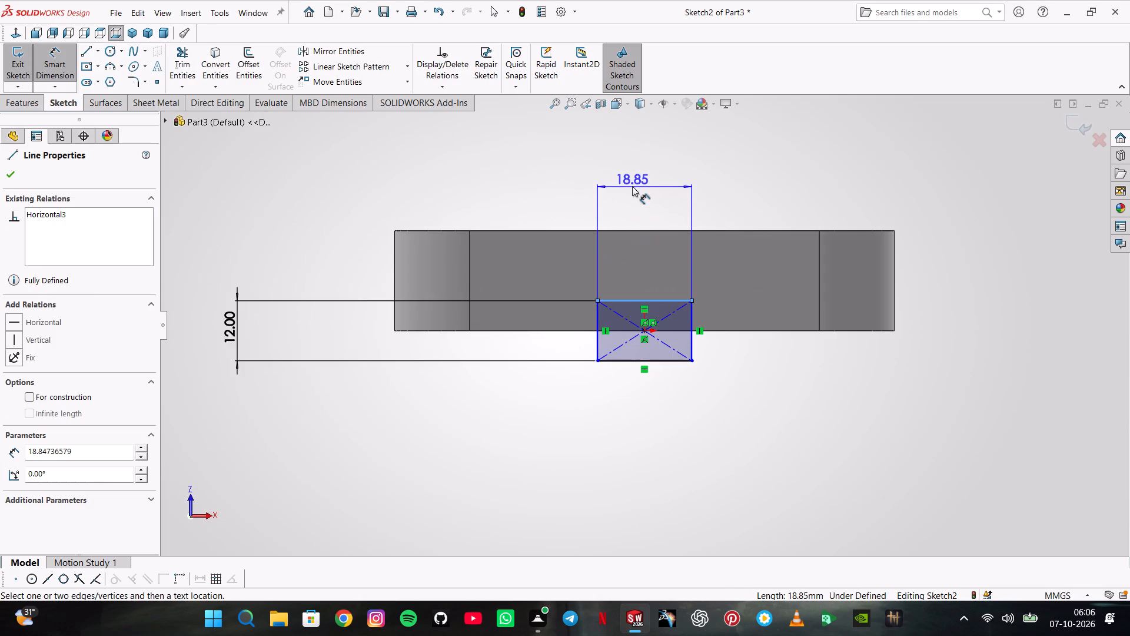
{"action": "left_click", "coordinate": [632, 186]}
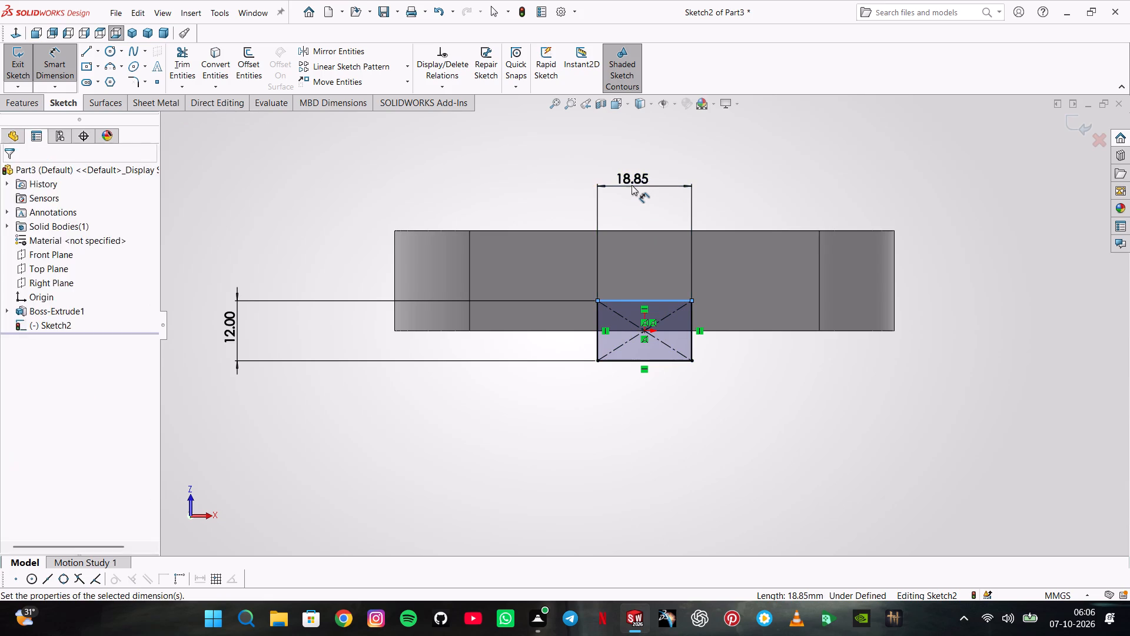
{"action": "type", "text": "25"}
{"action": "key", "text": "Return"}
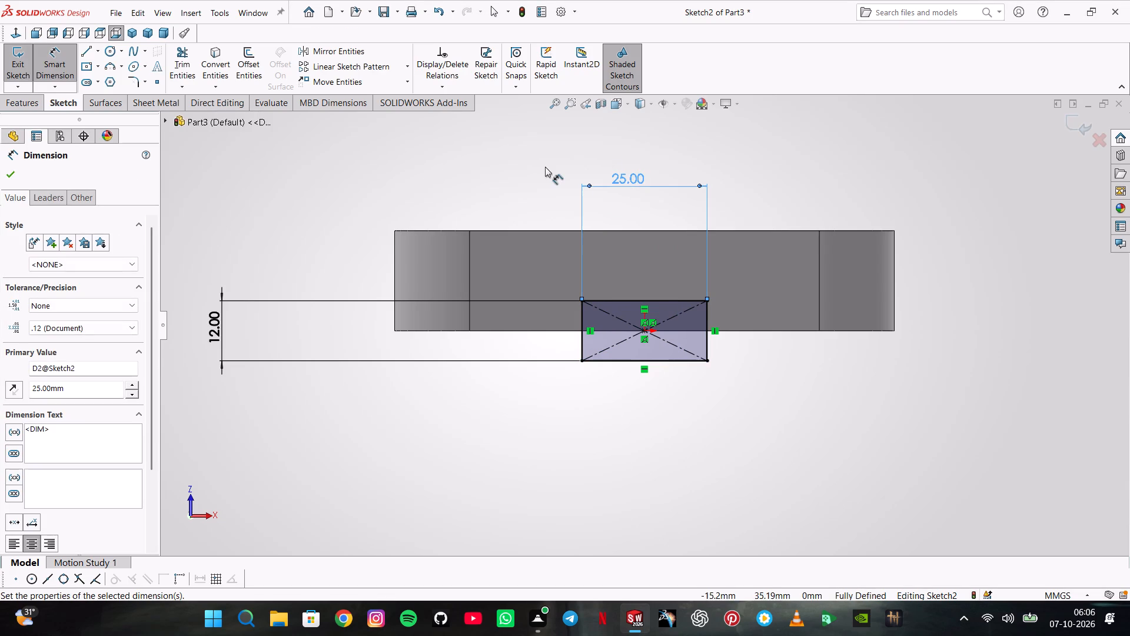
Cut the 25 × 12 mm rectangle through the plate with an Extruded Cut set to Through All - Both.
{"action": "left_click", "coordinate": [10, 104]}
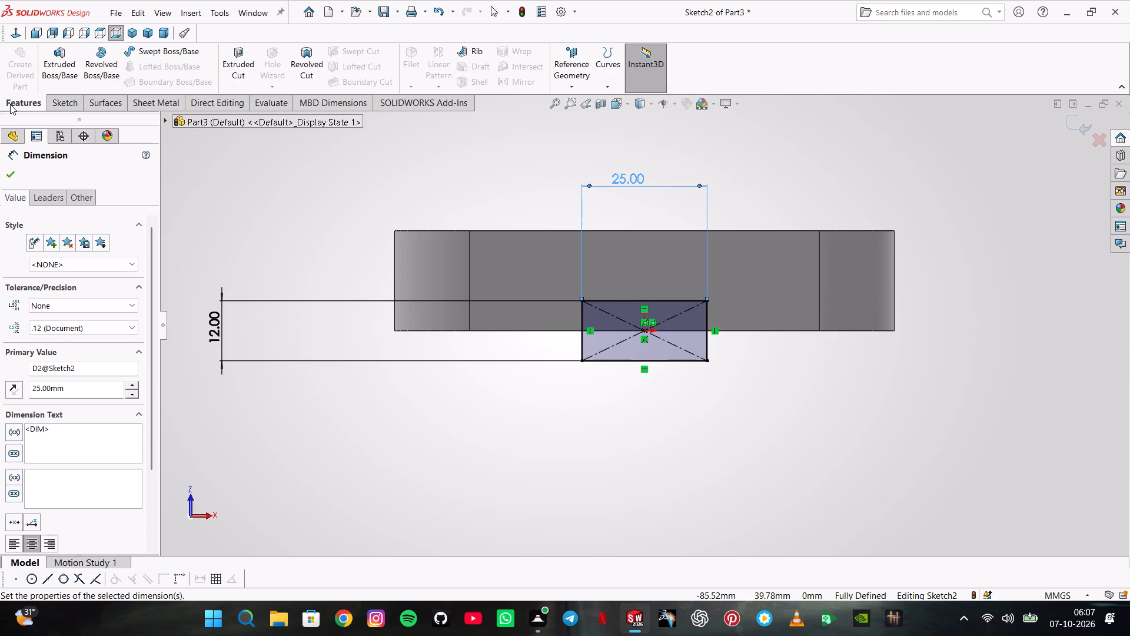
{"action": "left_click", "coordinate": [230, 59]}
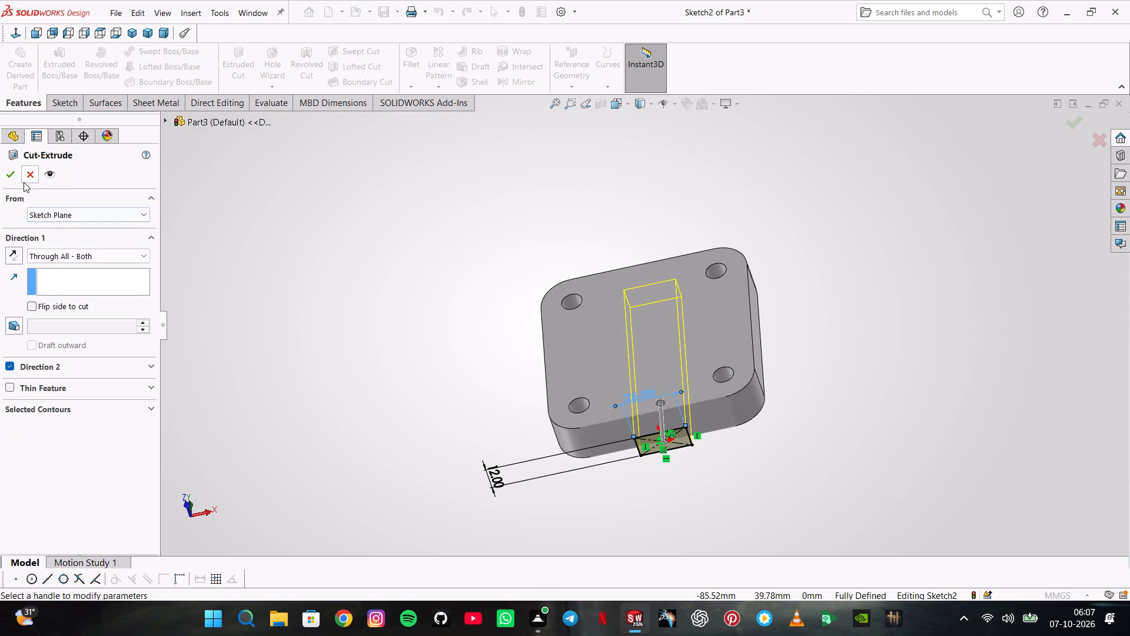
{"action": "left_click", "coordinate": [12, 175]}
{"action": "left_click", "coordinate": [292, 206]}
On the large face opposite the slot, sketch a tilted 3 Point Corner Rectangle around the origin, about 56.6 mm by 32.2 mm.
{"action": "middle_click_drag", "start_coordinate": [324, 259], "coordinate": [529, 563]}
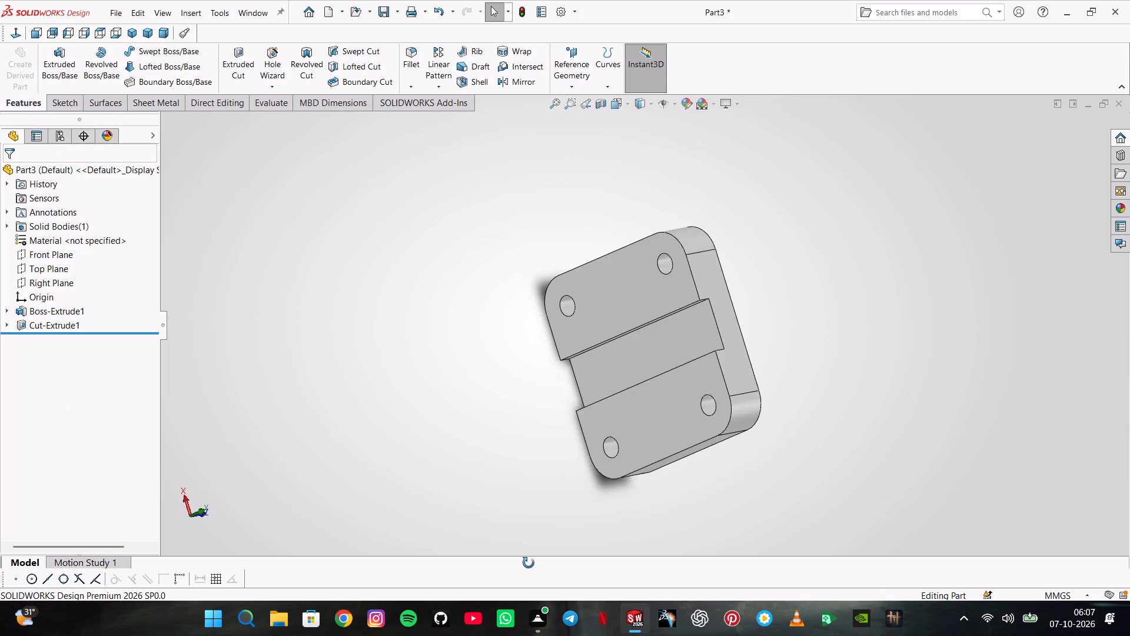
{"action": "middle_click_drag", "start_coordinate": [529, 563], "coordinate": [404, 435]}
{"action": "scroll", "coordinate": [413, 448], "scroll_direction": "up", "scroll_amount": 1}
{"action": "left_click", "coordinate": [125, 29]}
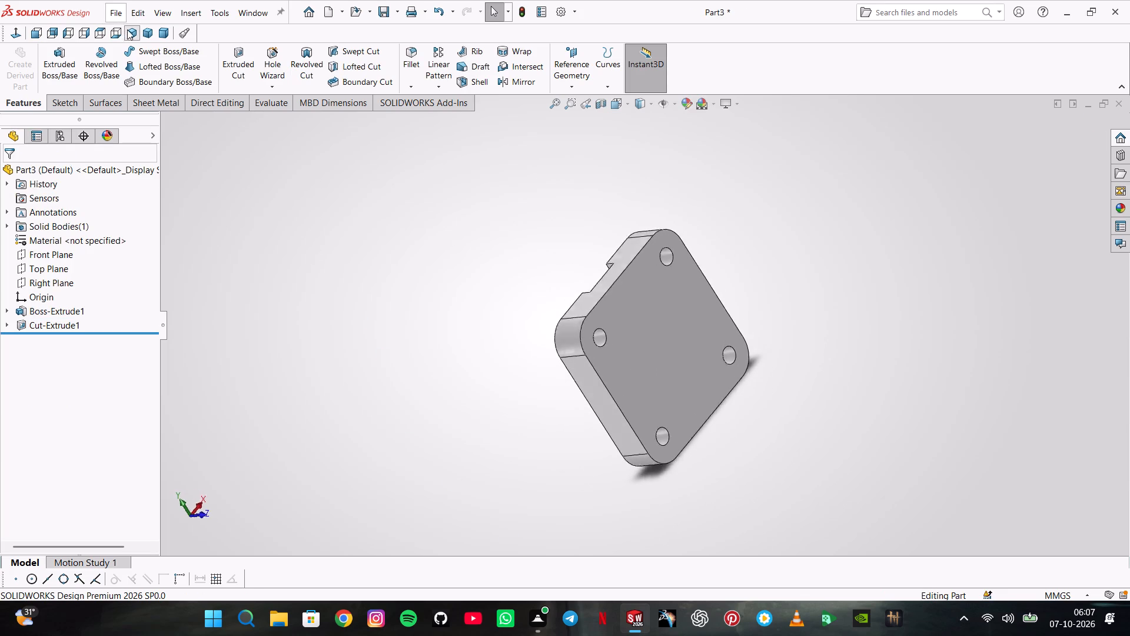
{"action": "middle_click_drag", "start_coordinate": [508, 329], "coordinate": [552, 4]}
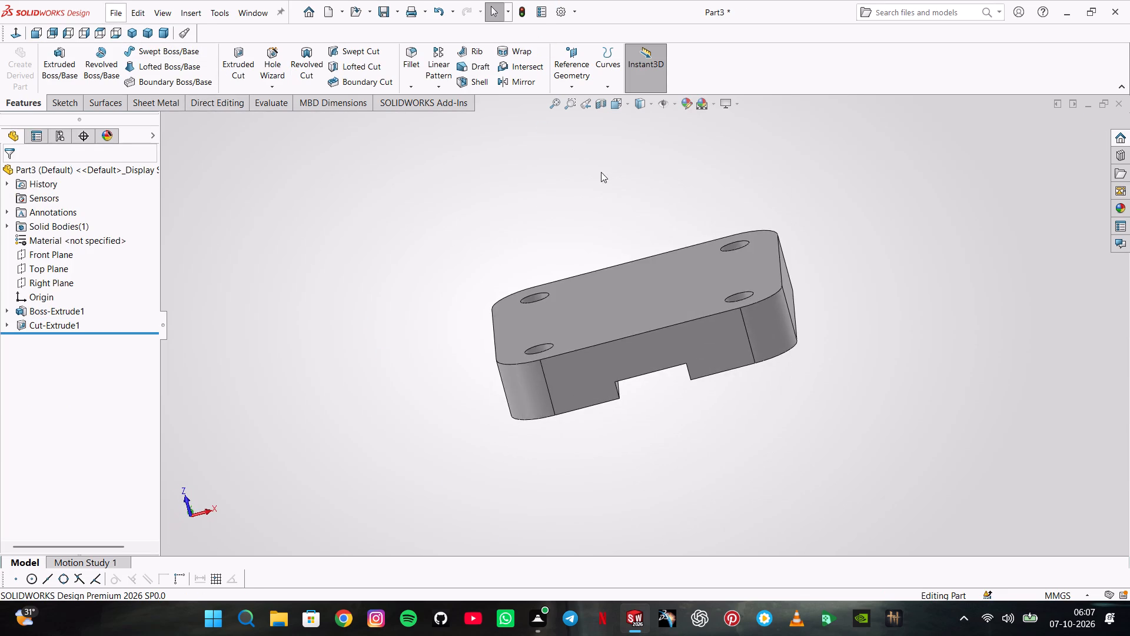
{"action": "middle_click_drag", "start_coordinate": [650, 287], "coordinate": [603, 330]}
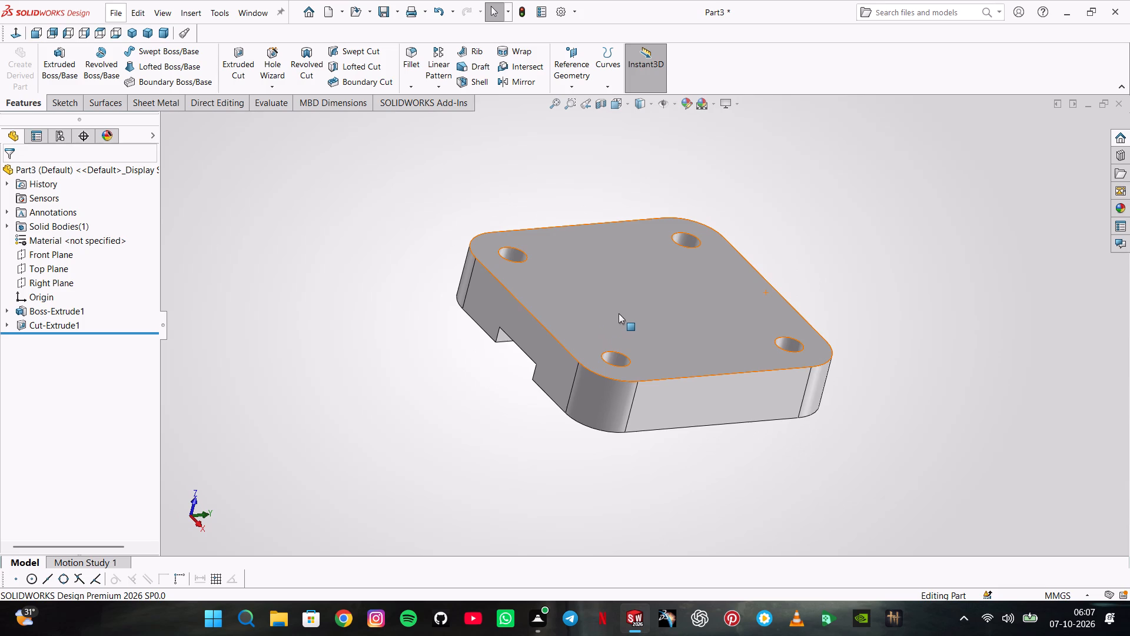
{"action": "left_click", "coordinate": [581, 87]}
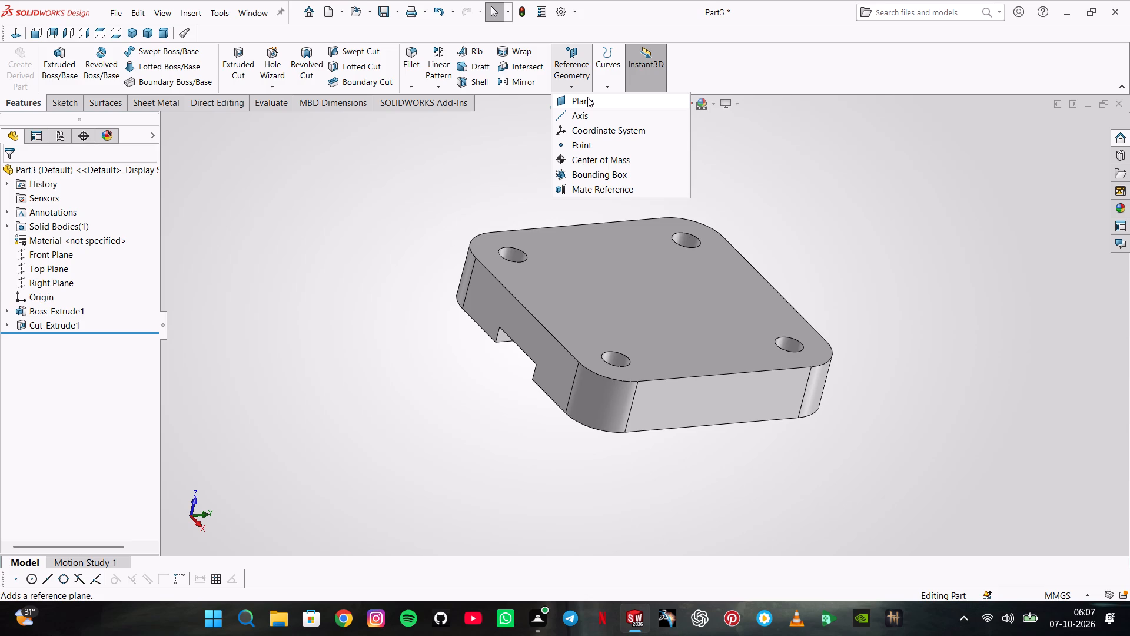
{"action": "left_click", "coordinate": [618, 283]}
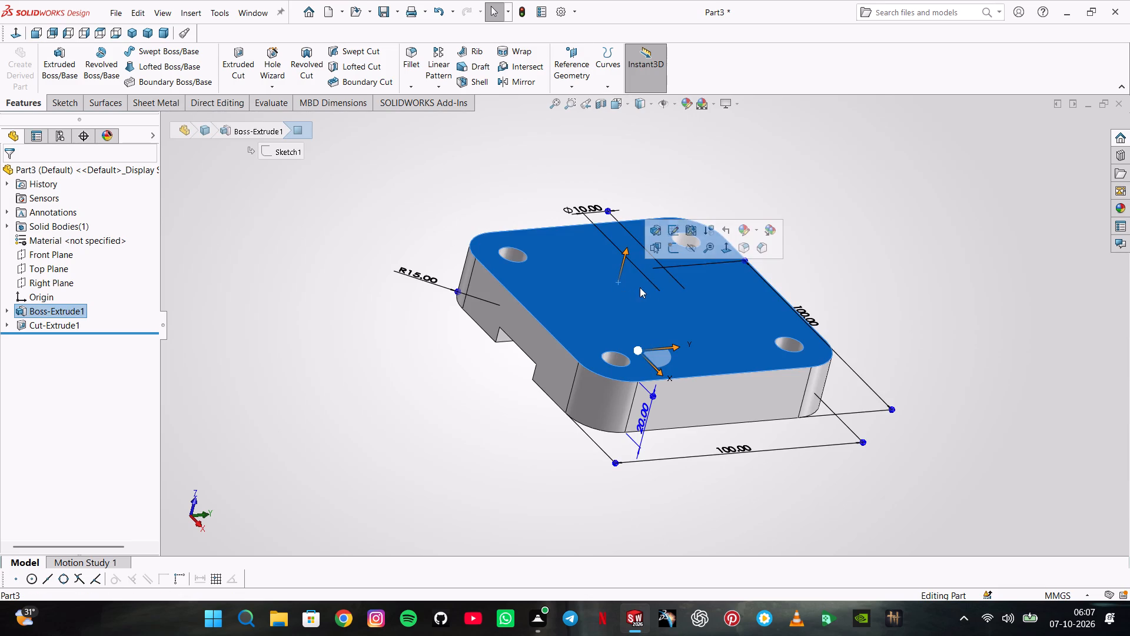
{"action": "left_click", "coordinate": [668, 246]}
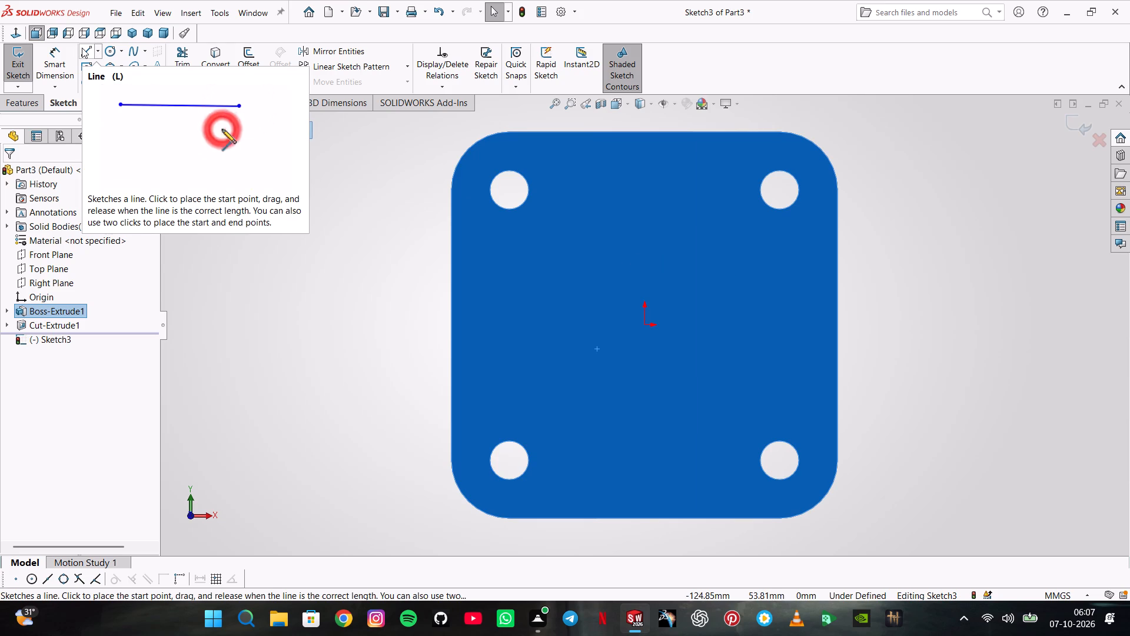
{"action": "left_click", "coordinate": [98, 68]}
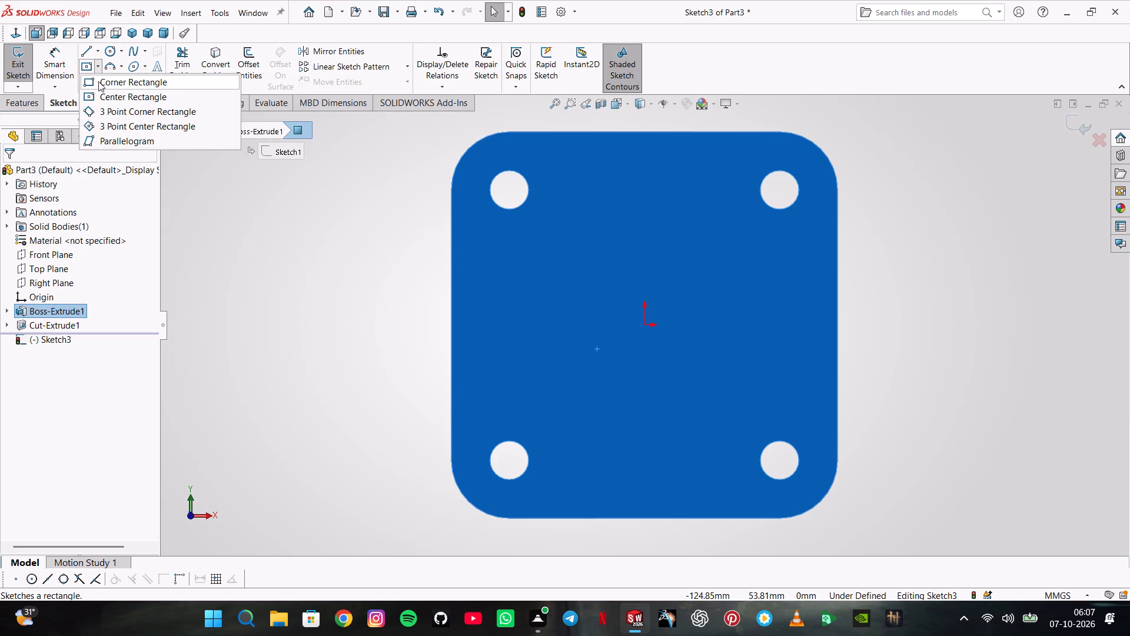
{"action": "left_click", "coordinate": [109, 115]}
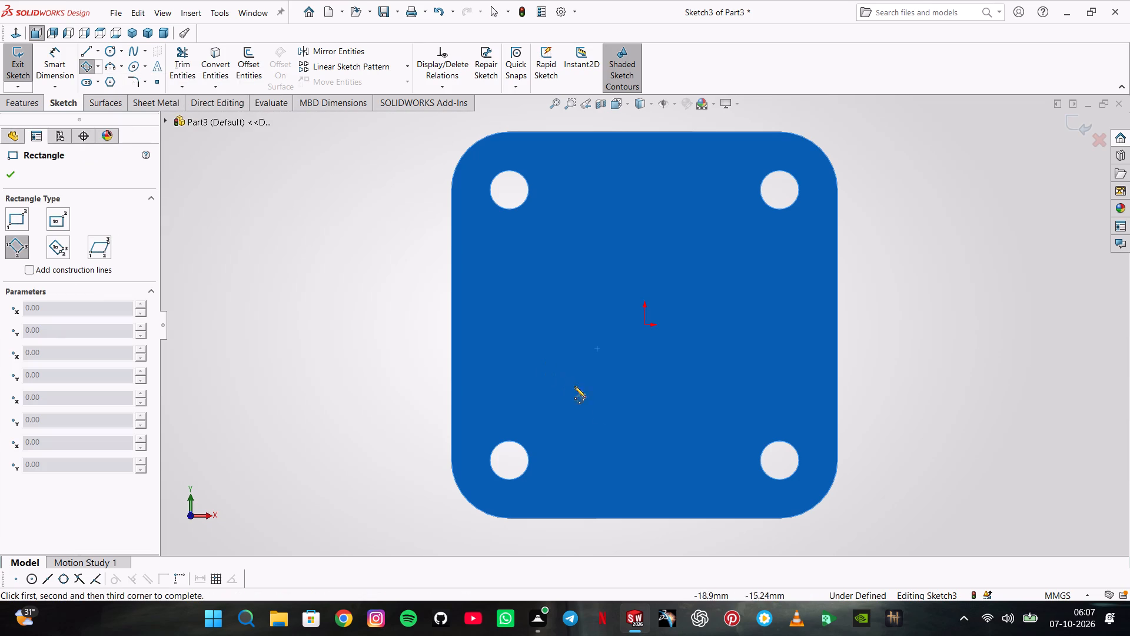
{"action": "left_click", "coordinate": [541, 304]}
{"action": "left_click", "coordinate": [604, 196]}
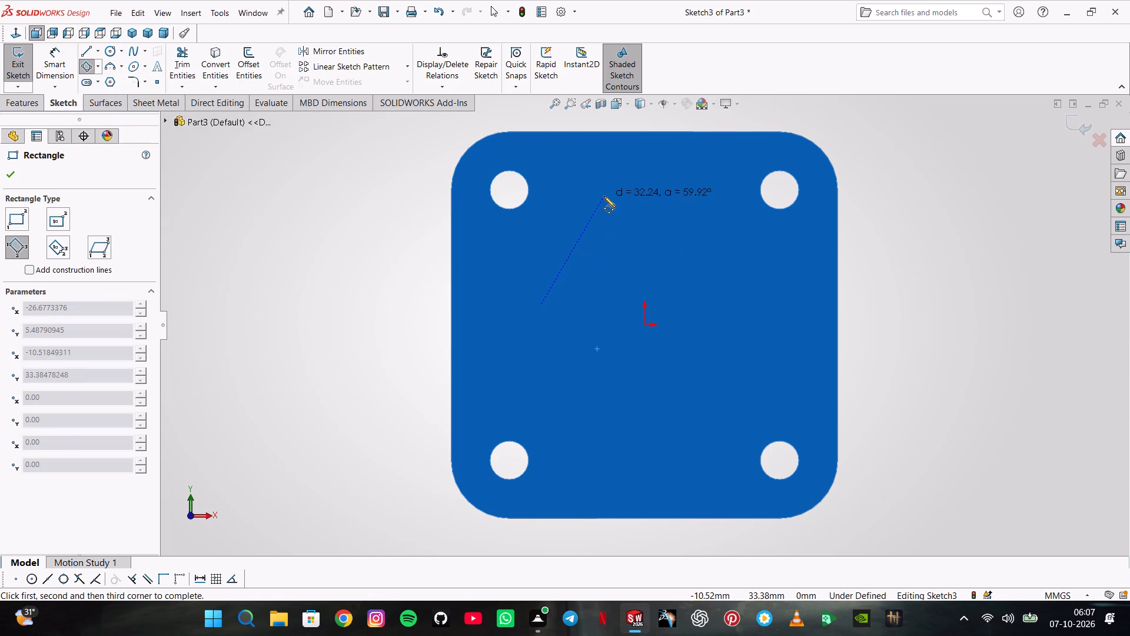
{"action": "left_click", "coordinate": [777, 332]}
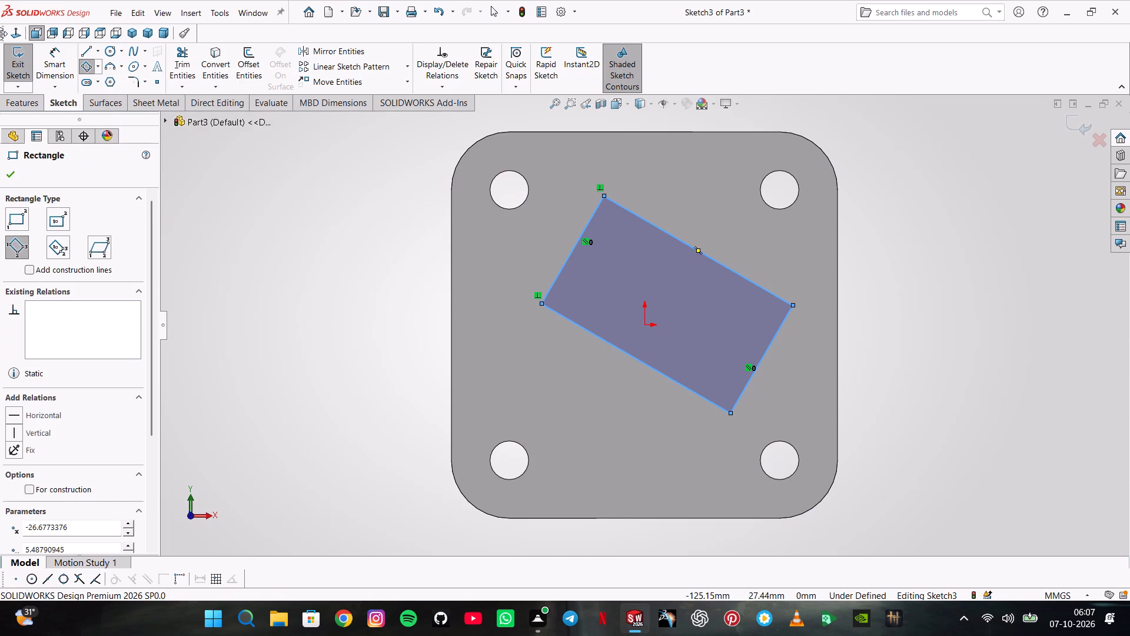
Dimension the angle between the rectangle's lower long side and the plate's bottom edge to 45°.
{"action": "left_click", "coordinate": [63, 72]}
{"action": "left_click", "coordinate": [647, 364]}
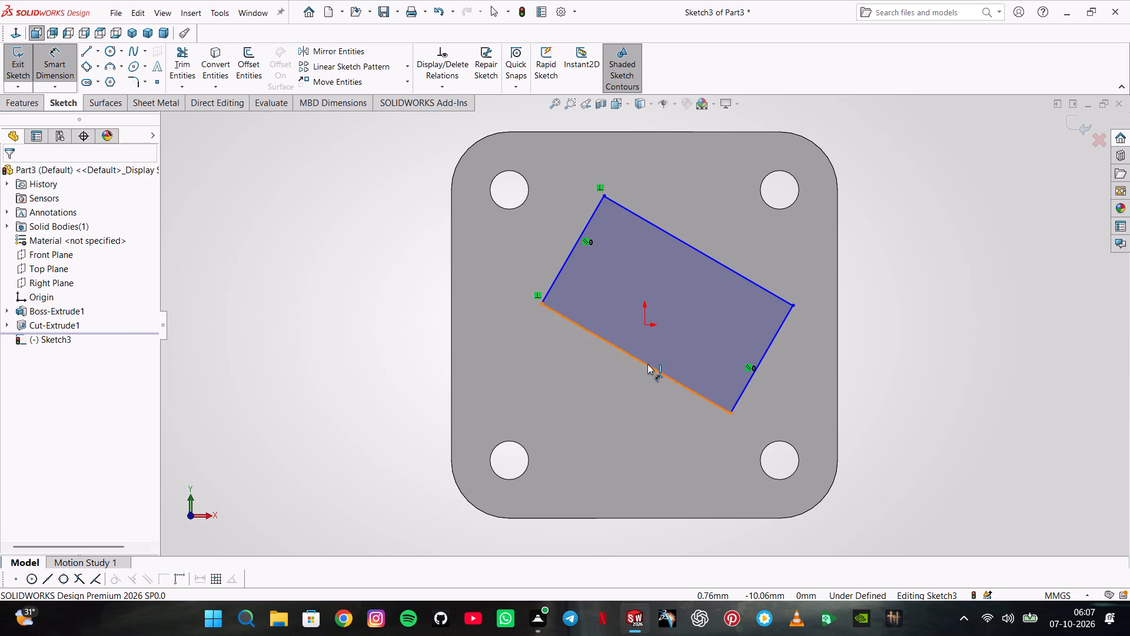
{"action": "left_click", "coordinate": [580, 517]}
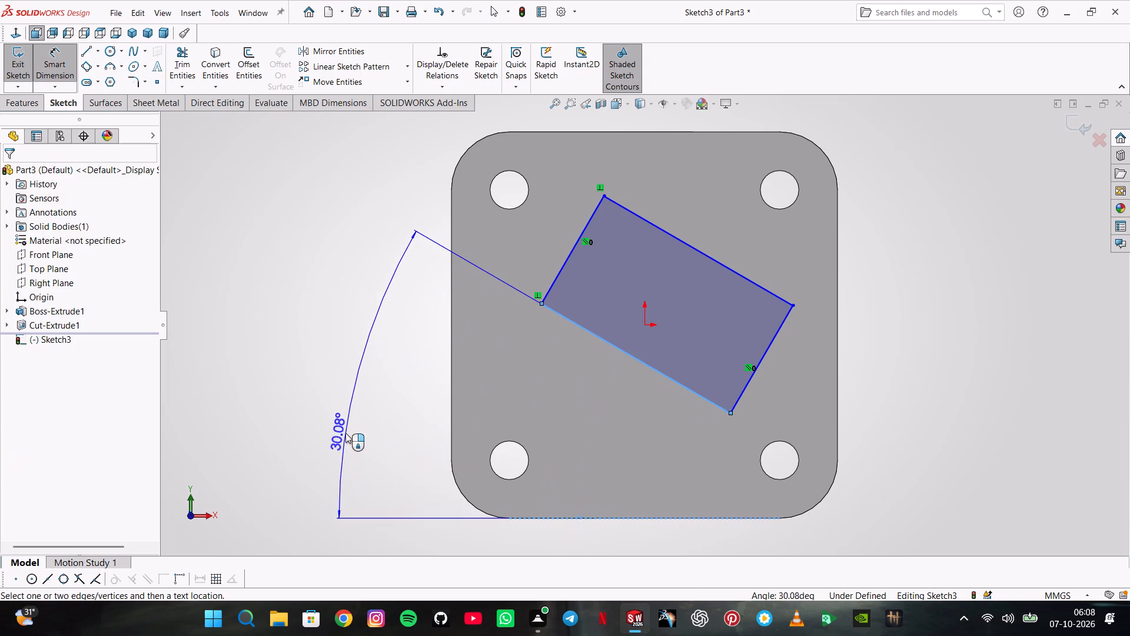
{"action": "left_click", "coordinate": [345, 433]}
{"action": "type", "text": "45"}
{"action": "key", "text": "Return"}
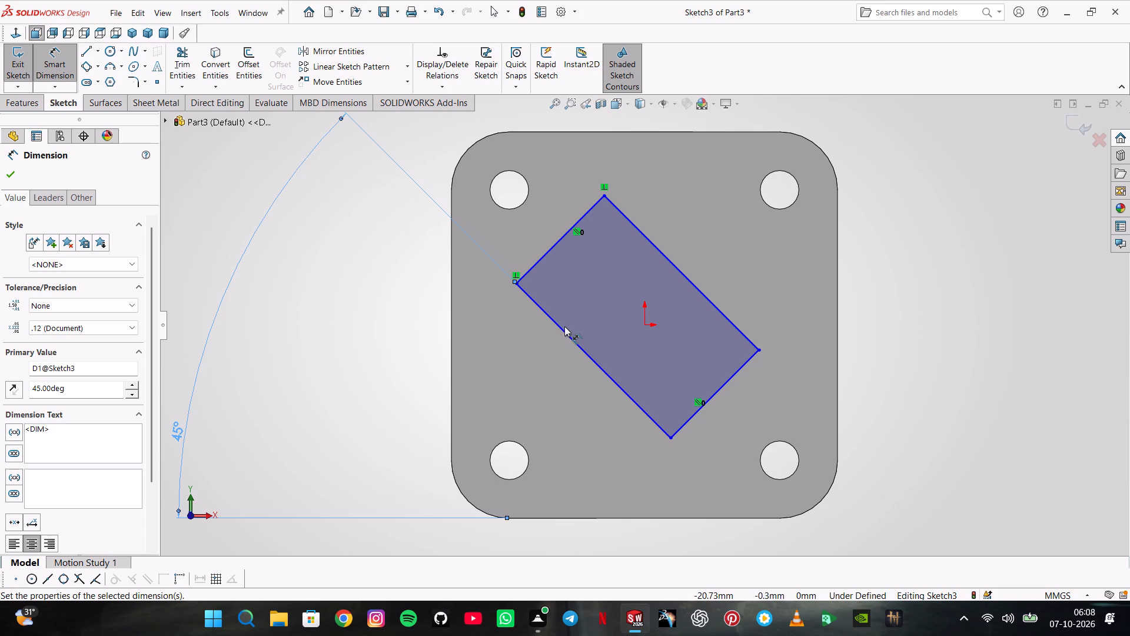
Dimension the distance between the tilted rectangle's two parallel long sides to 57 mm.
{"action": "left_click", "coordinate": [563, 333]}
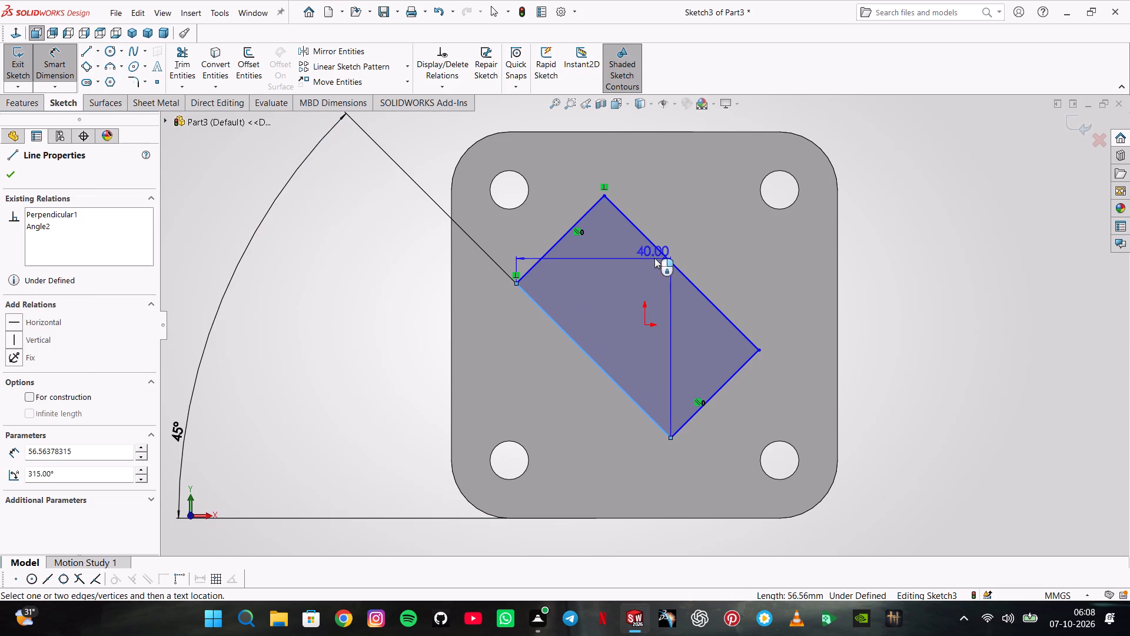
{"action": "left_click", "coordinate": [664, 256]}
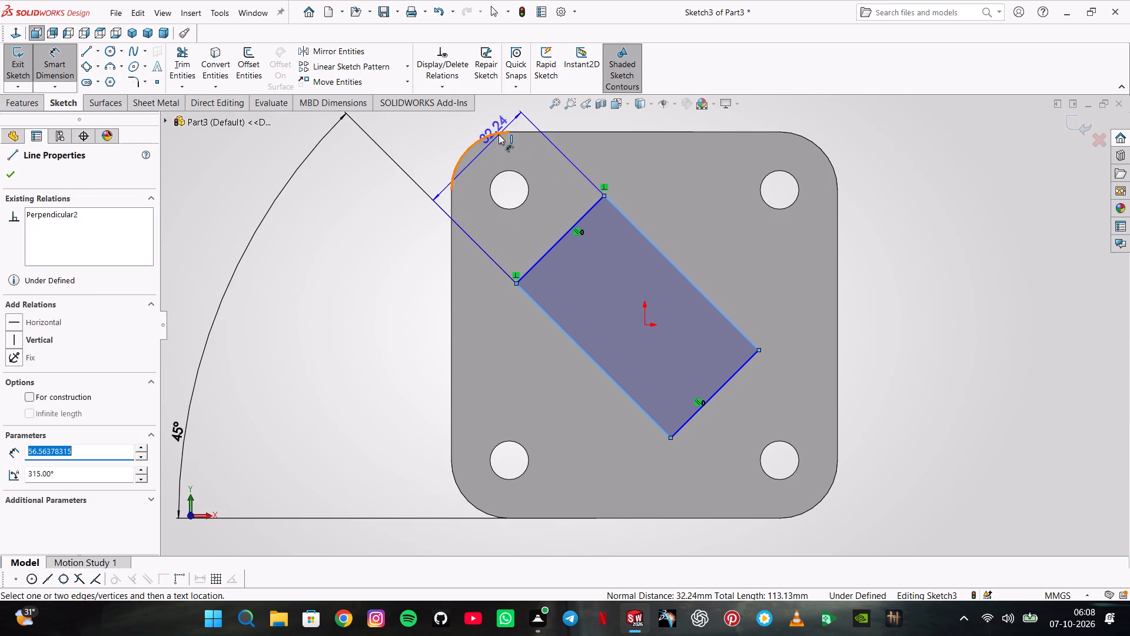
{"action": "scroll", "coordinate": [498, 134], "scroll_direction": "up", "scroll_amount": 2}
{"action": "left_click", "coordinate": [498, 134]}
{"action": "type", "text": "57"}
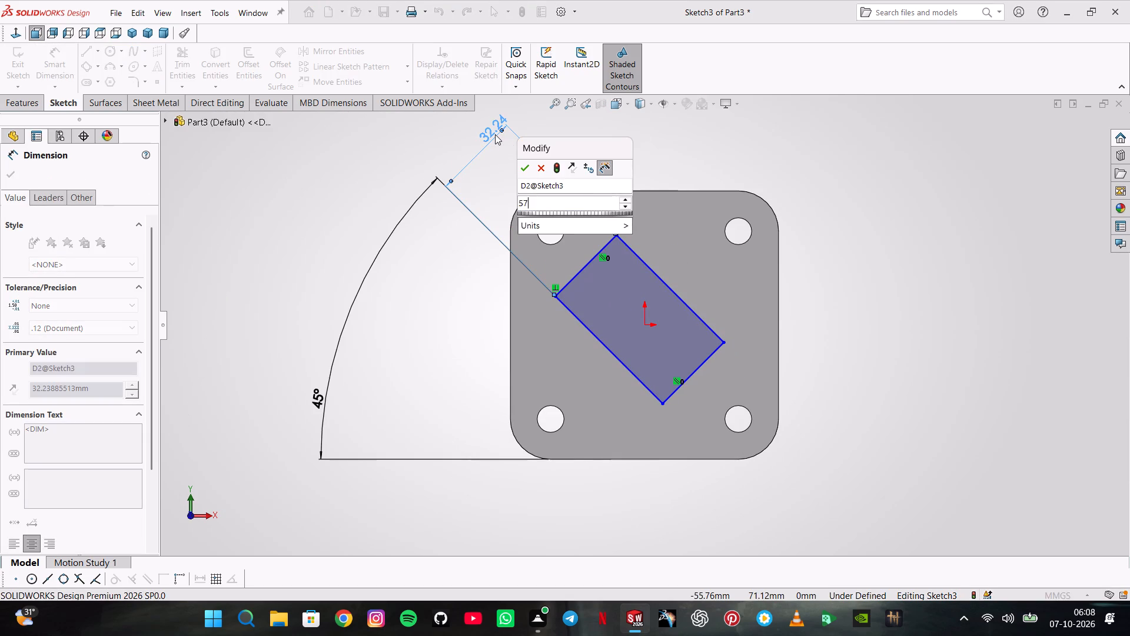
{"action": "key", "text": "Return"}
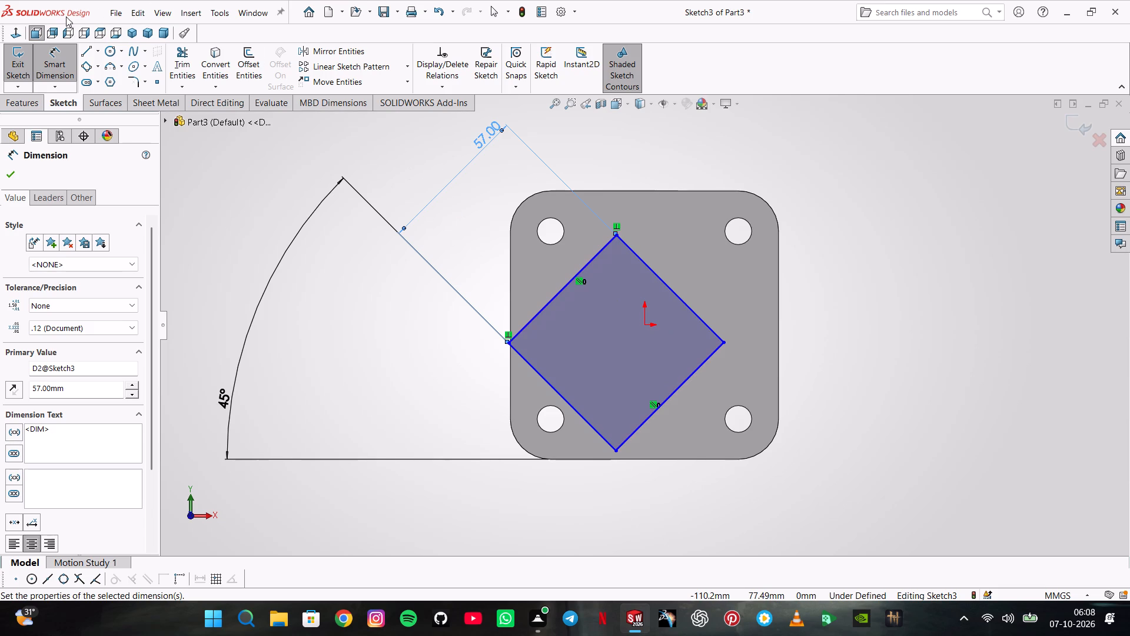
Draw a diagonal centreline about 129 mm long between the plate's upper-left and lower-right rounded corners, passing through the origin.
{"action": "left_click", "coordinate": [99, 48]}
{"action": "left_click", "coordinate": [103, 75]}
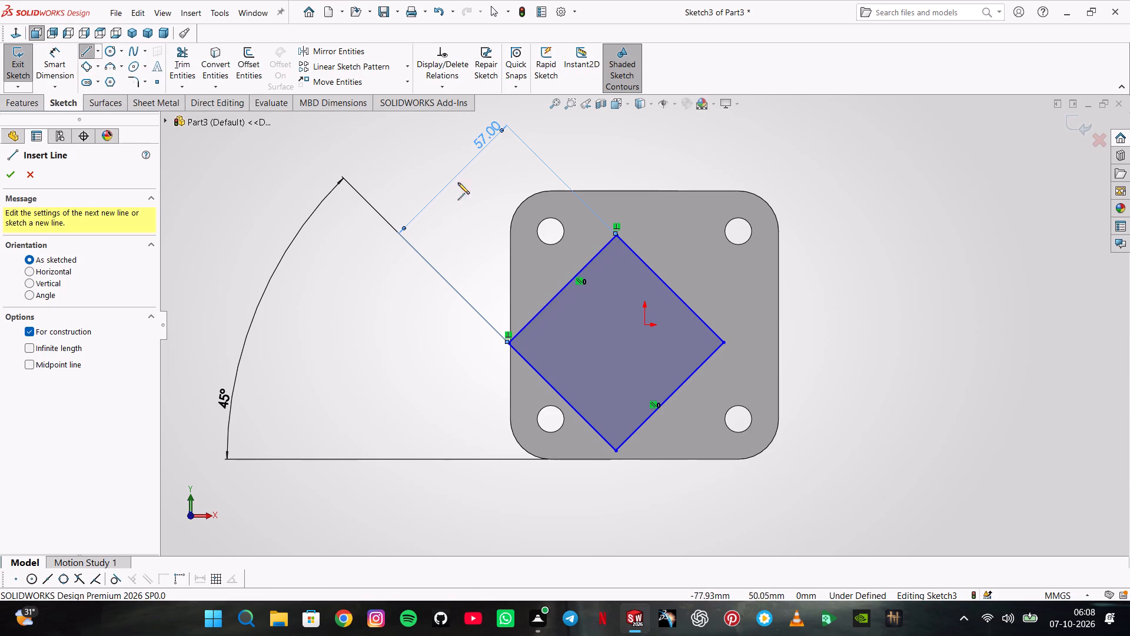
{"action": "left_click", "coordinate": [521, 202]}
{"action": "left_click", "coordinate": [767, 448]}
{"action": "double_click", "coordinate": [836, 370]}
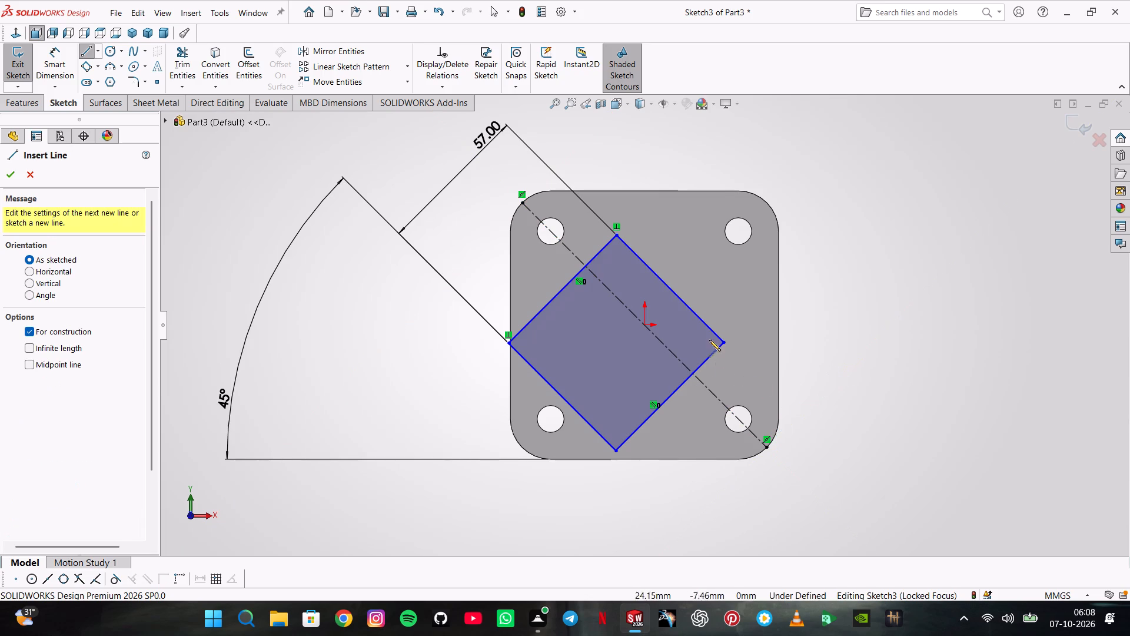
{"action": "key", "text": "Escape"}
Make the rectangle's upper-right and lower-left sides symmetric about the diagonal centreline.
{"action": "left_click", "coordinate": [663, 279]}
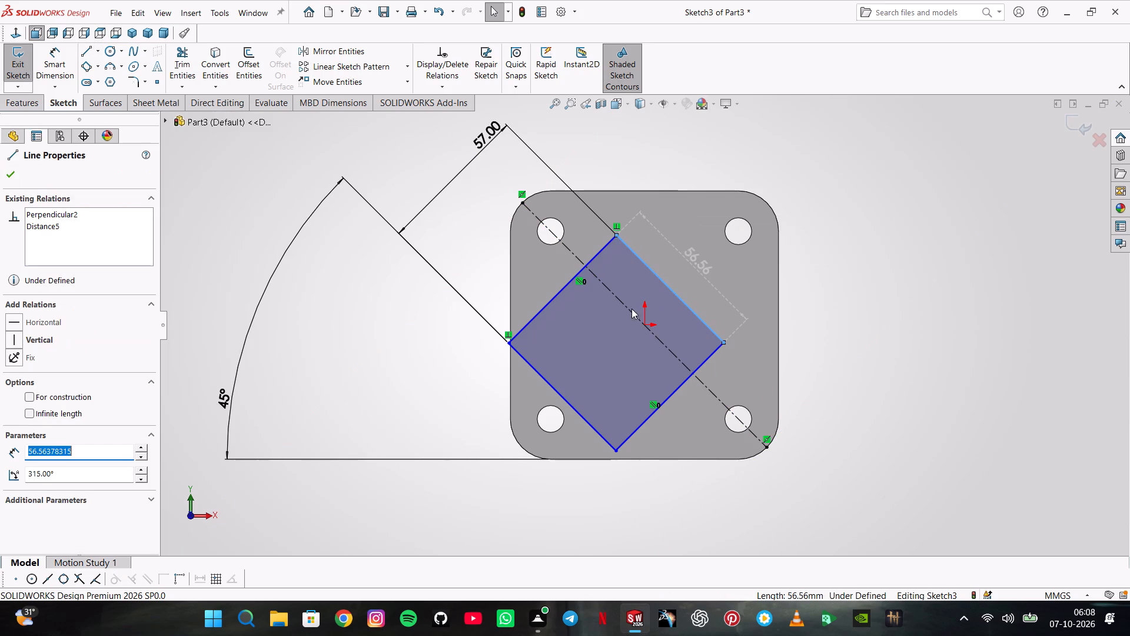
{"action": "left_click", "coordinate": [630, 309], "text": "ctrl"}
{"action": "left_click", "coordinate": [547, 379], "text": "ctrl"}
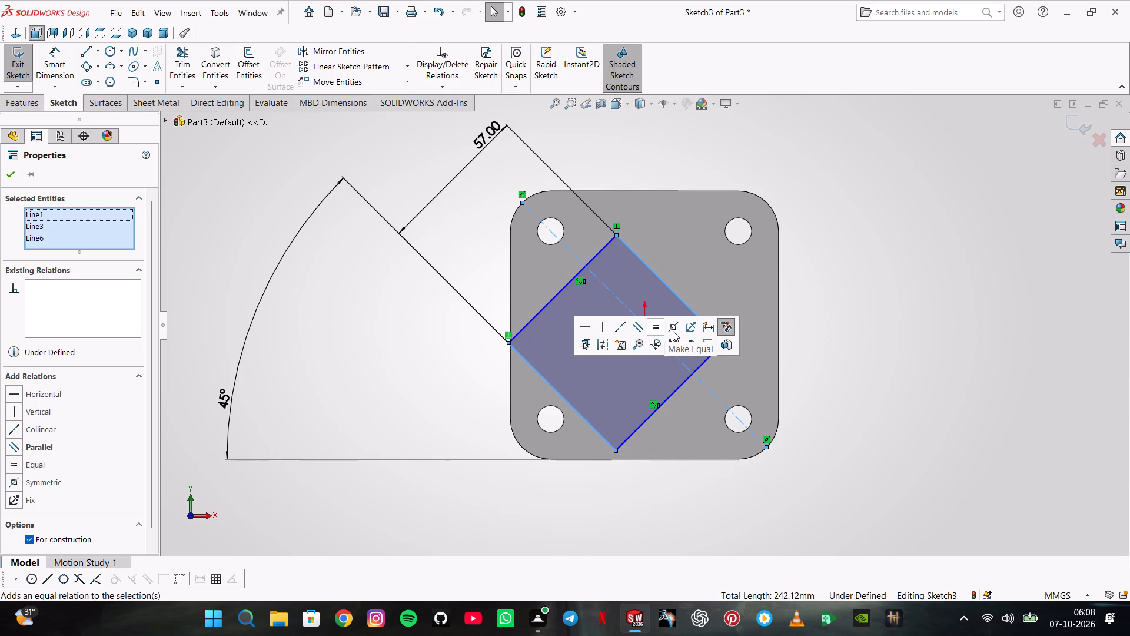
{"action": "left_click", "coordinate": [673, 331]}
{"action": "left_click", "coordinate": [14, 173]}
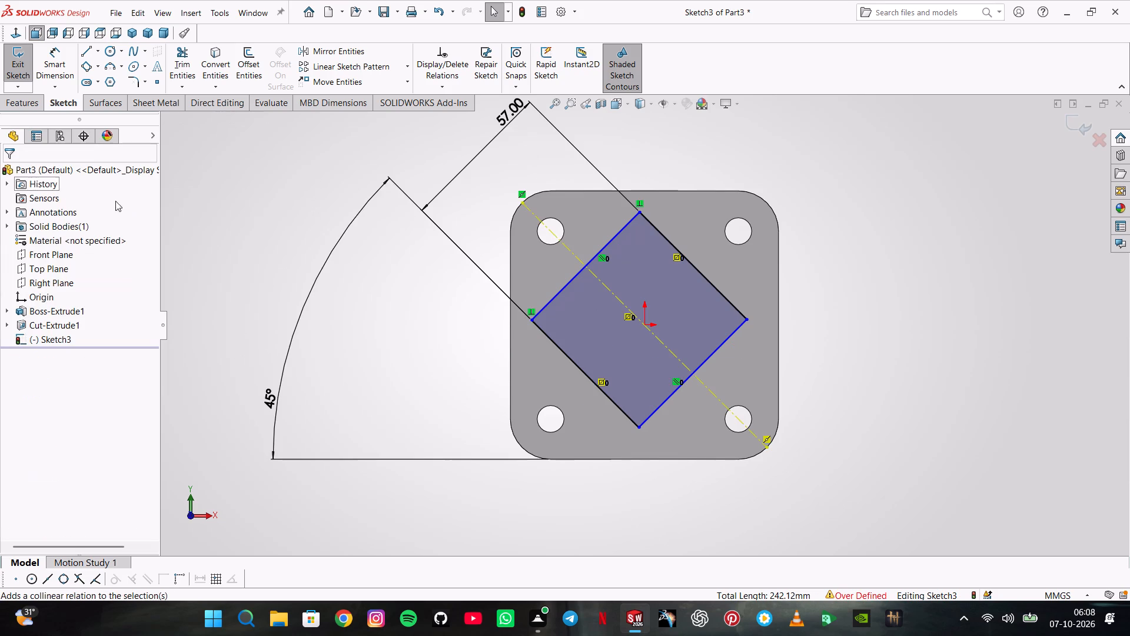
Delete the symmetric relation between the rectangle's sides and the diagonal centreline.
{"action": "left_click", "coordinate": [678, 261]}
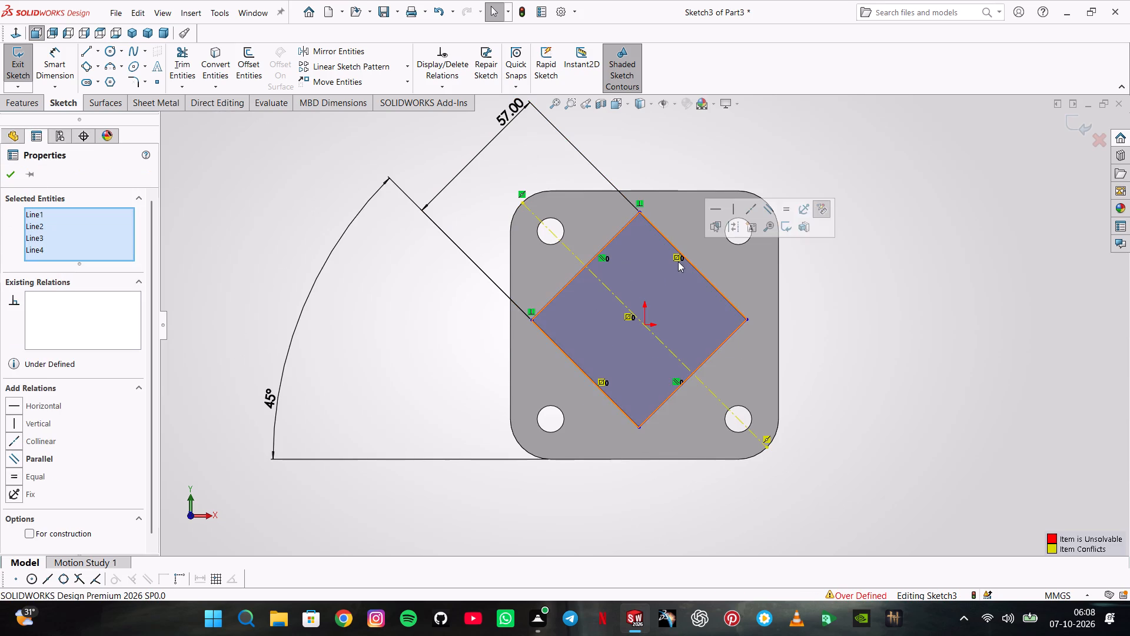
{"action": "left_click", "coordinate": [679, 257]}
{"action": "key", "text": "Delete"}
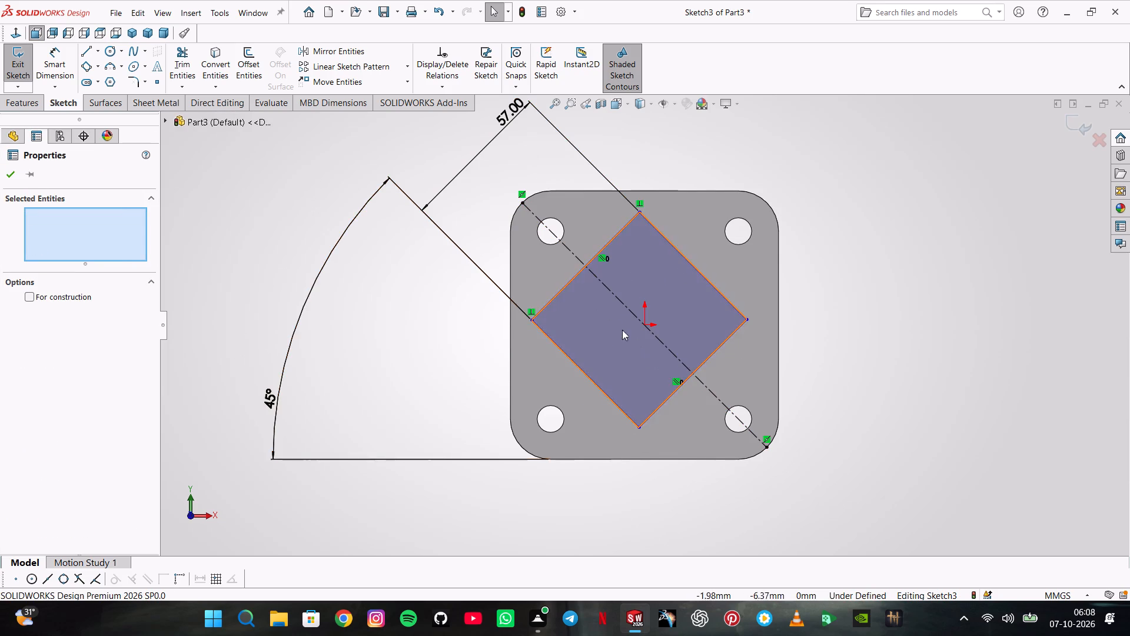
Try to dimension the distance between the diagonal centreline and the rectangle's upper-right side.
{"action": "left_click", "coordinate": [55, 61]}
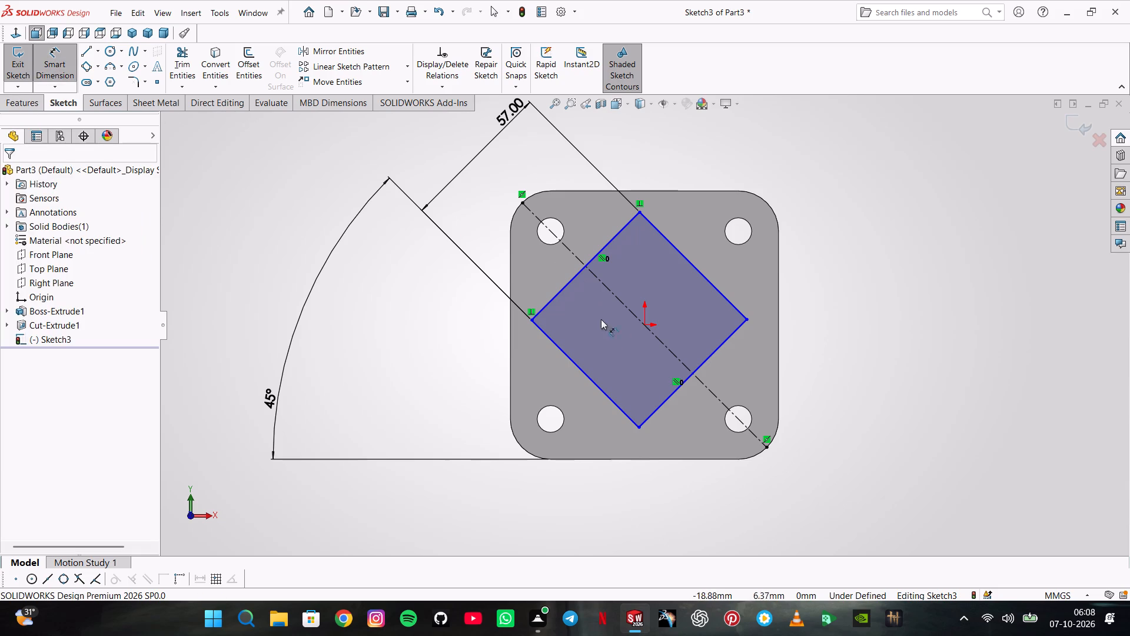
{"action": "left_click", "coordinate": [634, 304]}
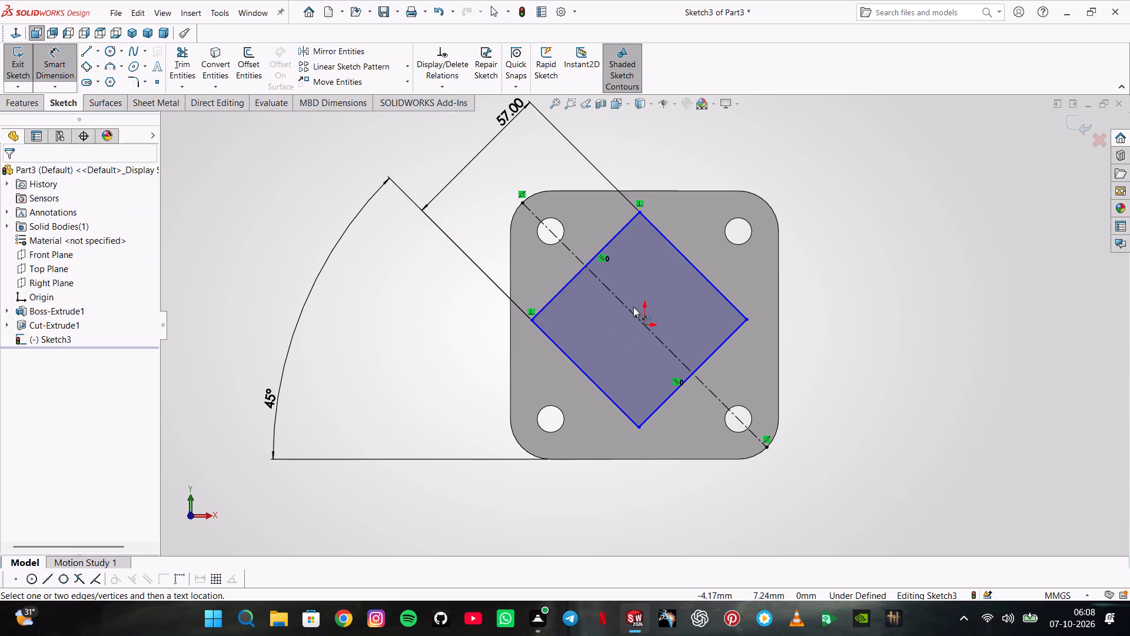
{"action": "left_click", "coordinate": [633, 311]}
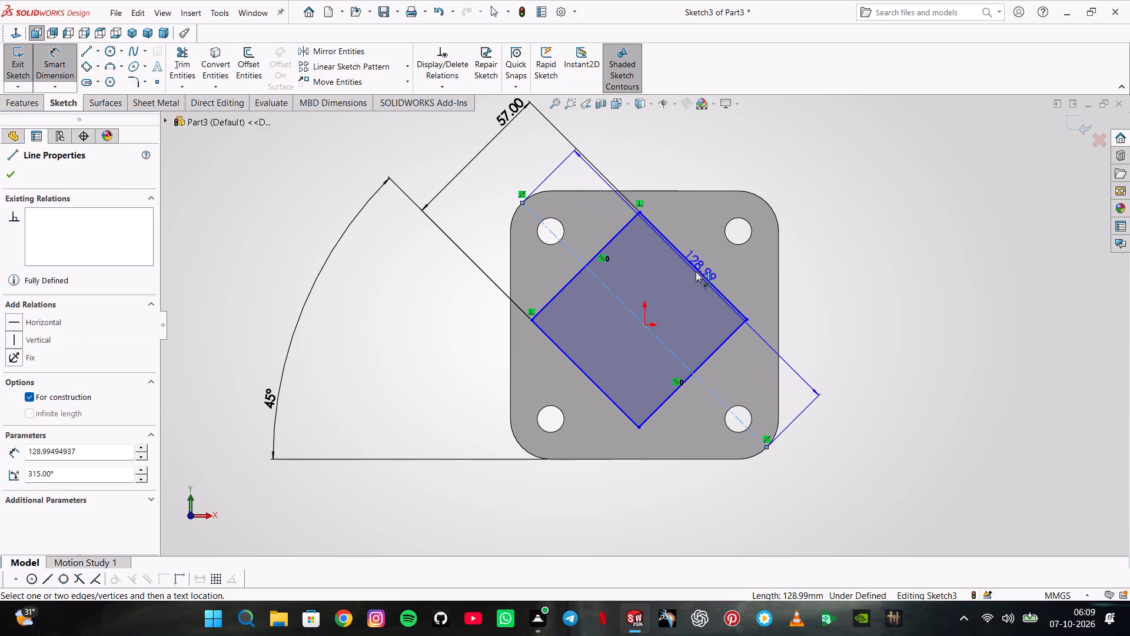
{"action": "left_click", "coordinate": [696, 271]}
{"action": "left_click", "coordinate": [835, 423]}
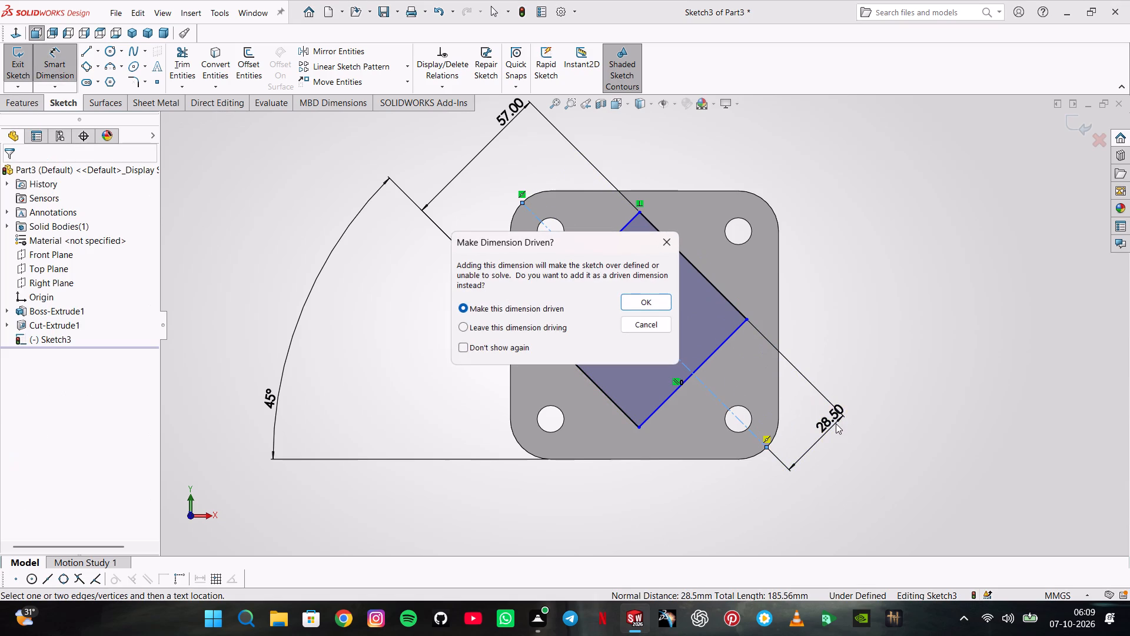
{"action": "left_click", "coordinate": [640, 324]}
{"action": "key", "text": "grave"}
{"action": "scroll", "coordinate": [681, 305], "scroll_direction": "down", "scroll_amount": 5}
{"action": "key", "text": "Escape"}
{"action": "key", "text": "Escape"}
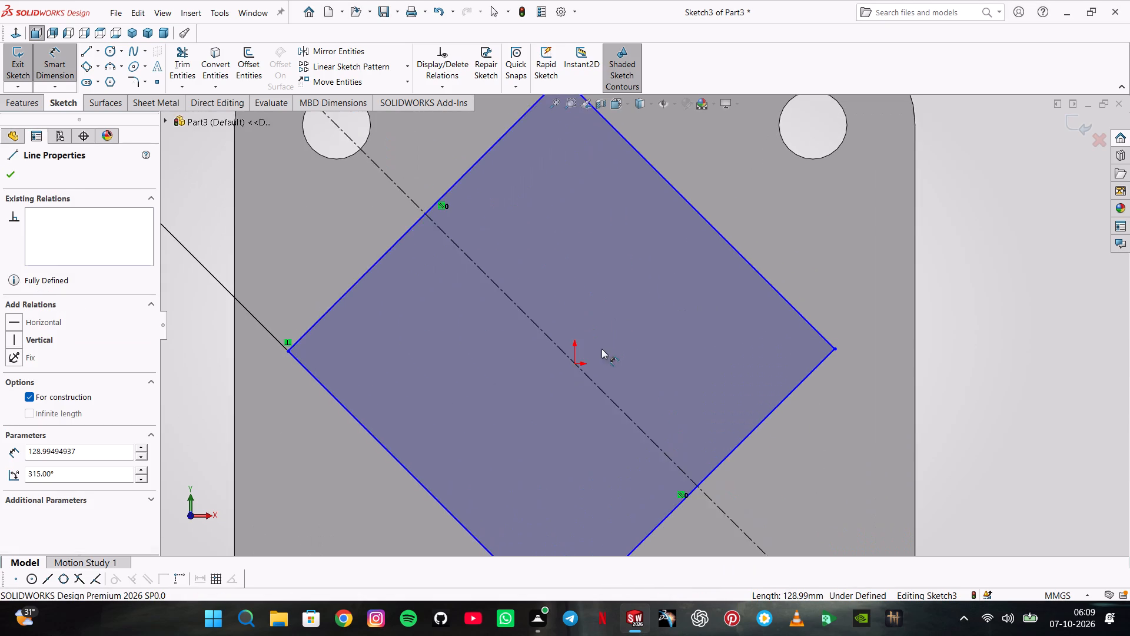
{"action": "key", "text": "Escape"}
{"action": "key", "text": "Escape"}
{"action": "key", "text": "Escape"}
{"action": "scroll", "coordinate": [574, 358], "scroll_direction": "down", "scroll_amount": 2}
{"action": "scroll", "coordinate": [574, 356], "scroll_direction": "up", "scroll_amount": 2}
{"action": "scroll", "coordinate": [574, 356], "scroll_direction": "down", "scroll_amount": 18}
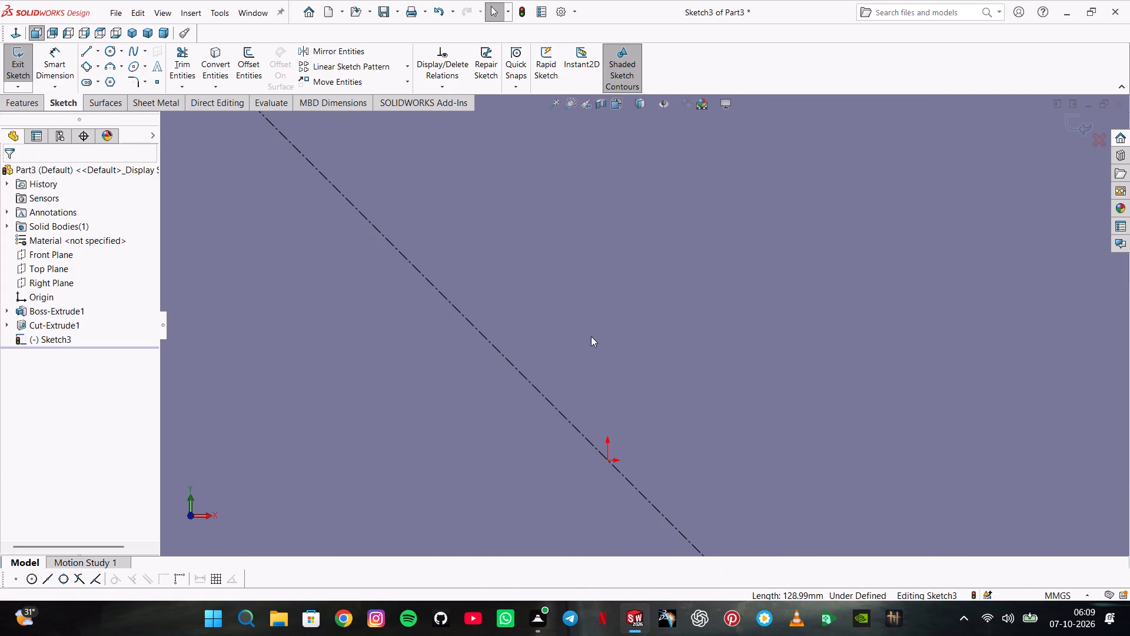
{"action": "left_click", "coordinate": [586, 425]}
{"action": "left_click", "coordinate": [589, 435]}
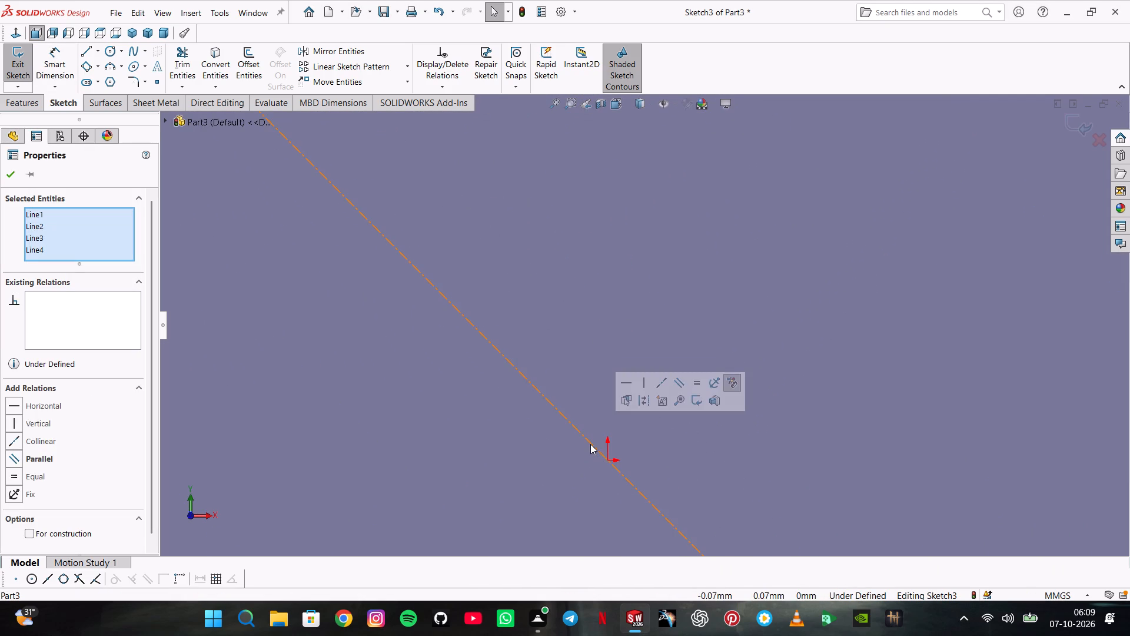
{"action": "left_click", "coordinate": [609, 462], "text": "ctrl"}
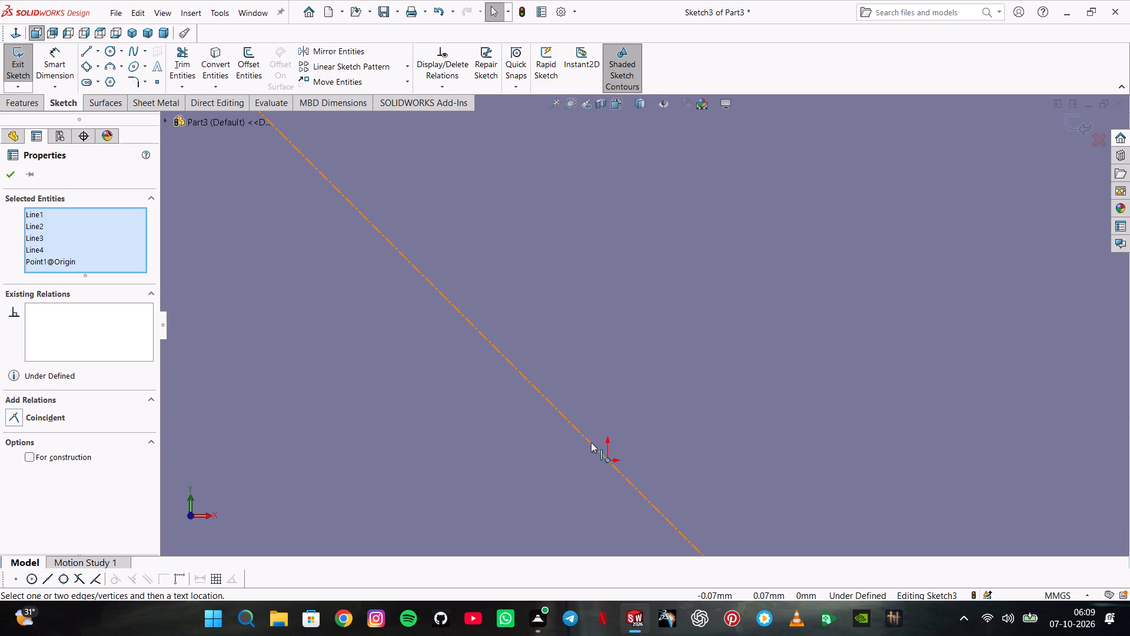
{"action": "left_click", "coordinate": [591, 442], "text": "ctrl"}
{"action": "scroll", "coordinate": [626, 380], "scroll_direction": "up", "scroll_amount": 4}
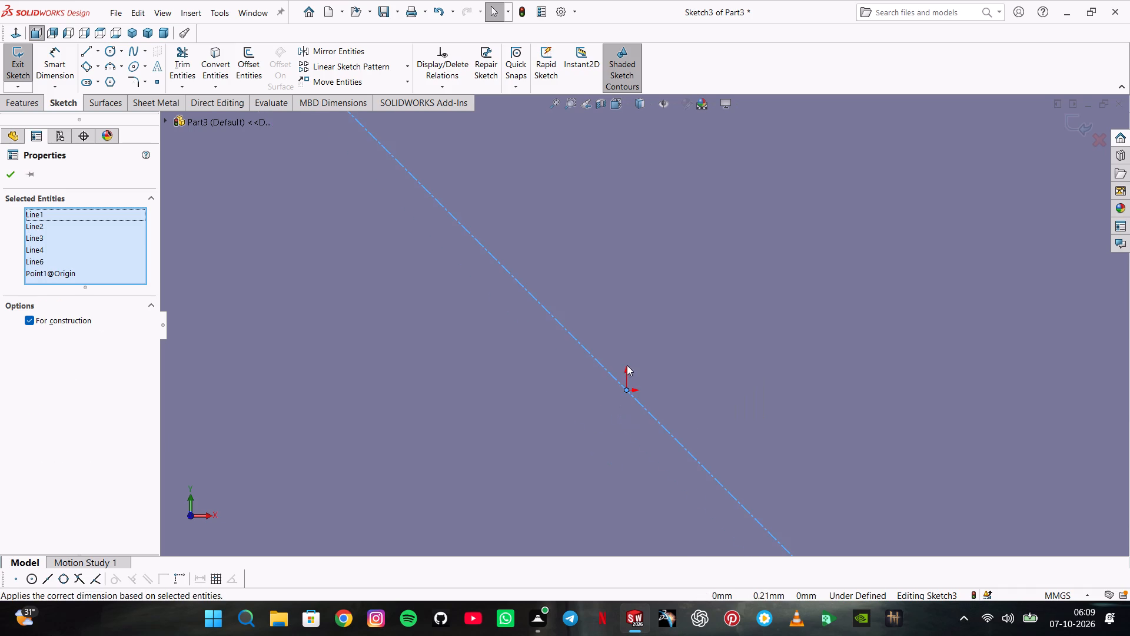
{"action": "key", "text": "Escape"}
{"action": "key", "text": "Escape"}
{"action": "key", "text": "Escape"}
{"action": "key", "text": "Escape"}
Add a midpoint relation between the diagonal centreline and the origin.
{"action": "left_click", "coordinate": [626, 392]}
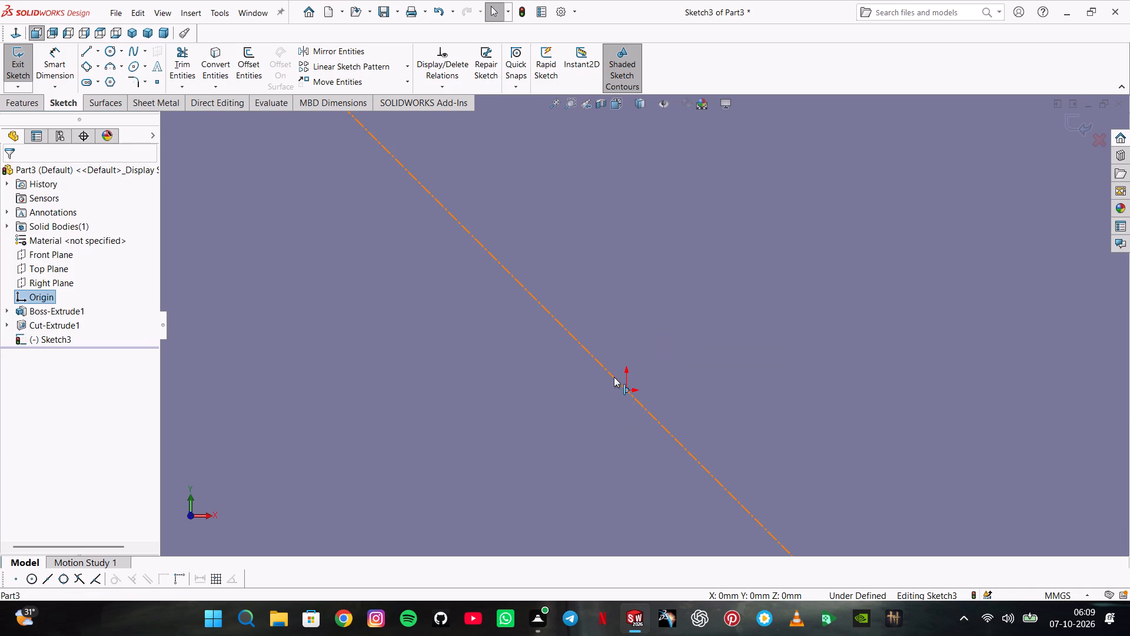
{"action": "left_click", "coordinate": [614, 377], "text": "ctrl"}
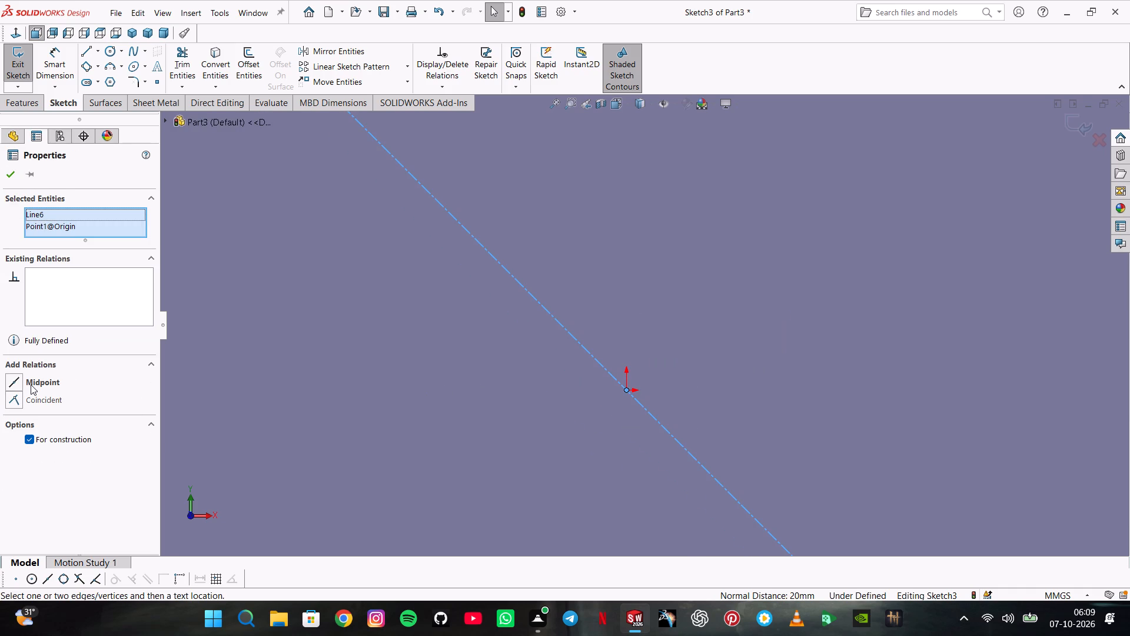
{"action": "left_click", "coordinate": [34, 380]}
{"action": "scroll", "coordinate": [644, 259], "scroll_direction": "up", "scroll_amount": 6}
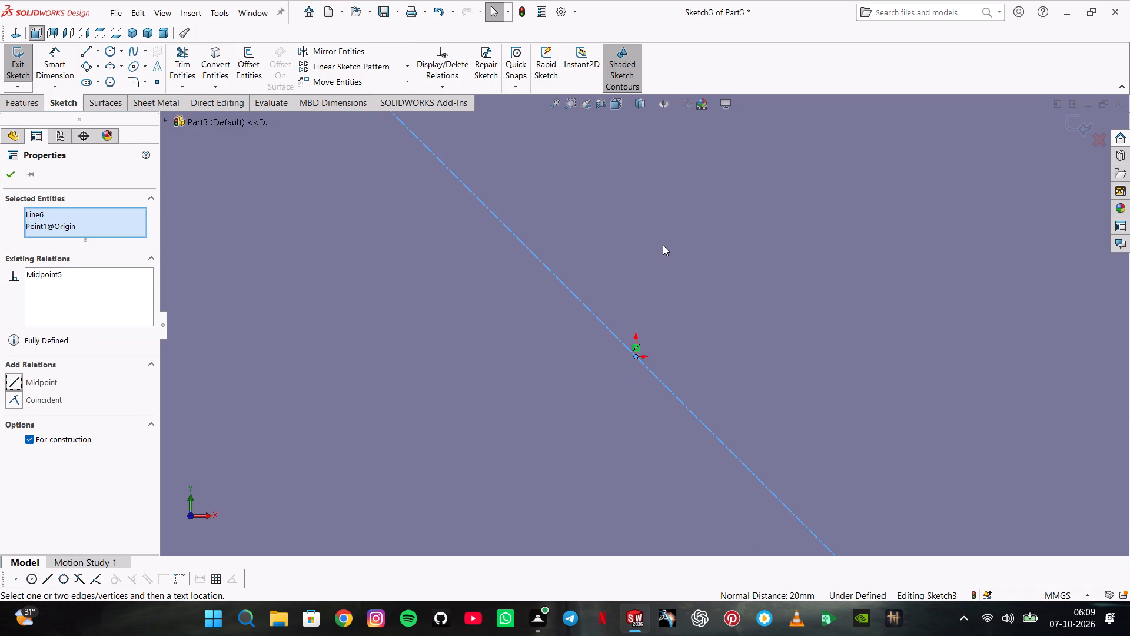
{"action": "scroll", "coordinate": [663, 245], "scroll_direction": "up", "scroll_amount": 10}
{"action": "key", "text": "Escape"}
{"action": "key", "text": "Escape"}
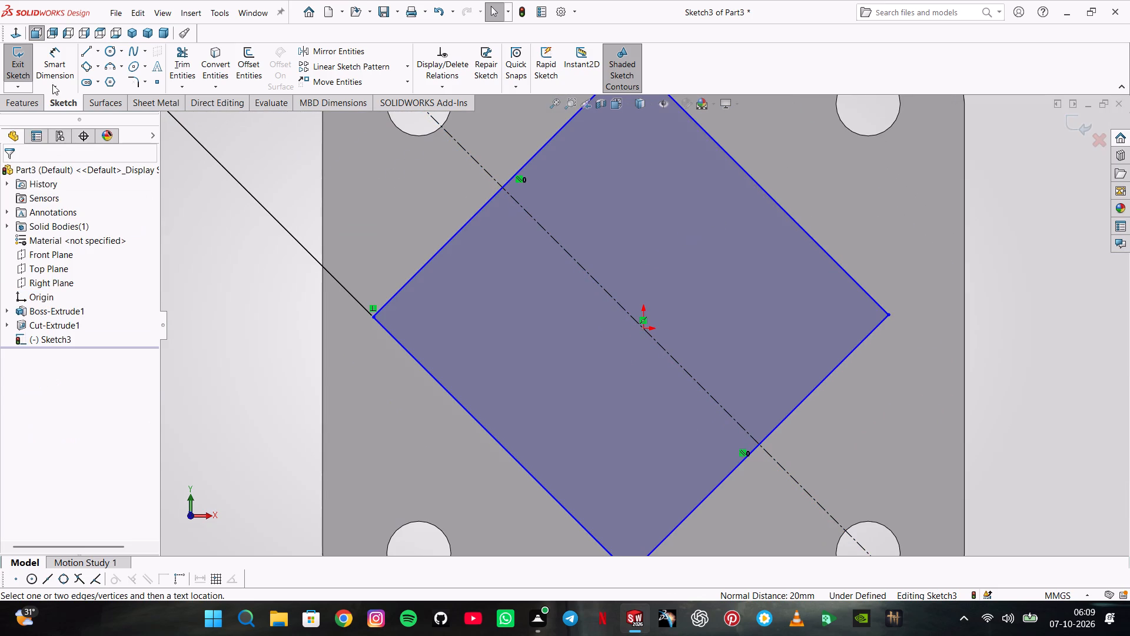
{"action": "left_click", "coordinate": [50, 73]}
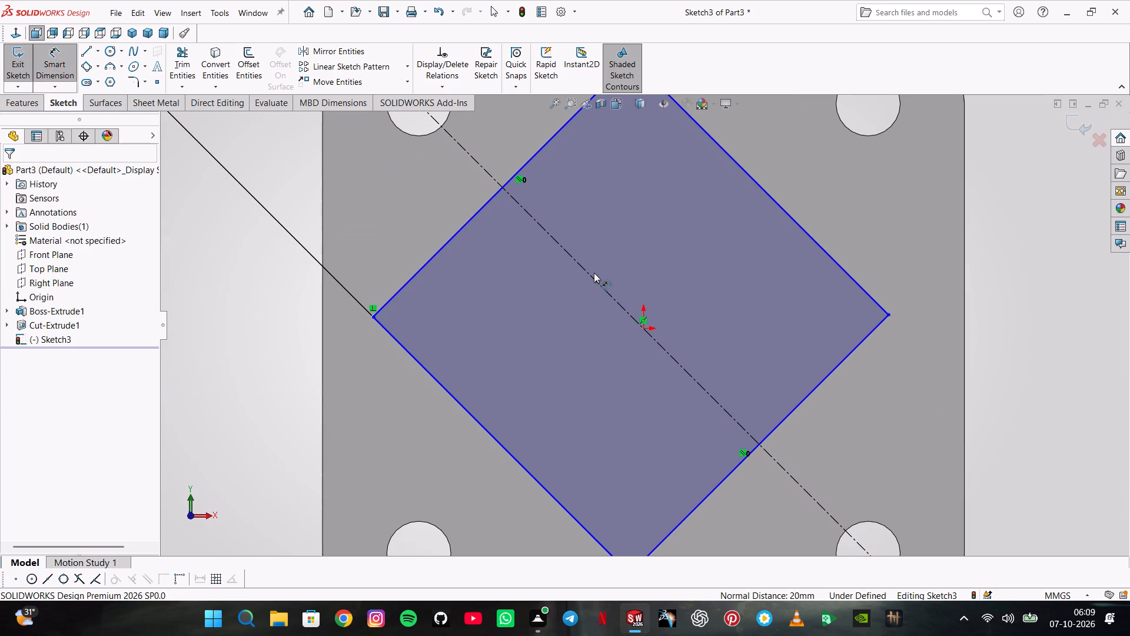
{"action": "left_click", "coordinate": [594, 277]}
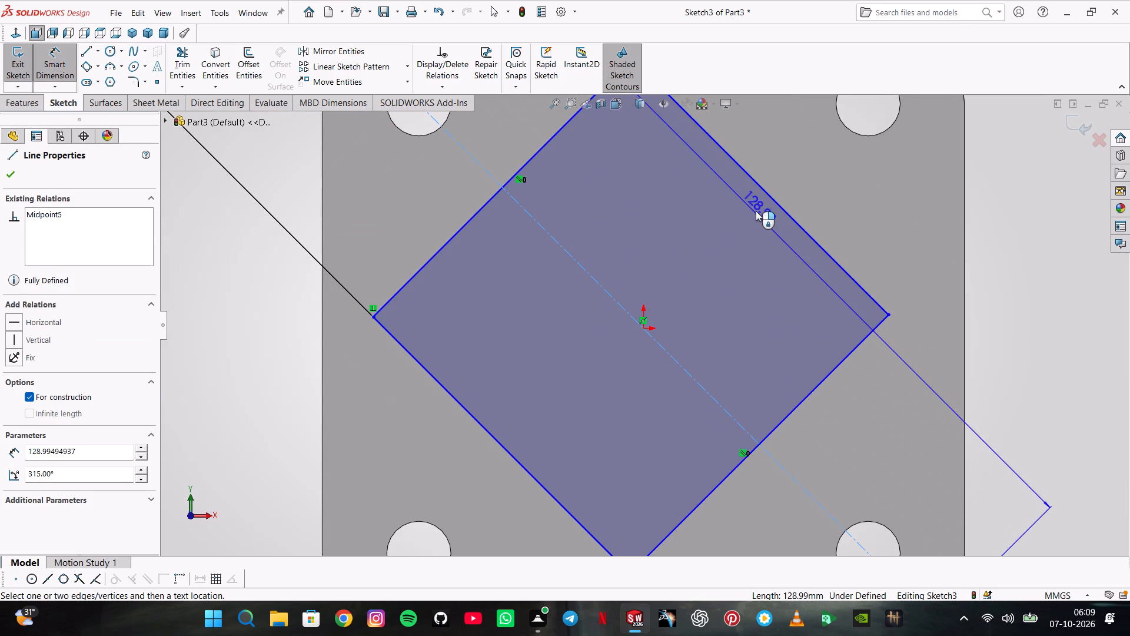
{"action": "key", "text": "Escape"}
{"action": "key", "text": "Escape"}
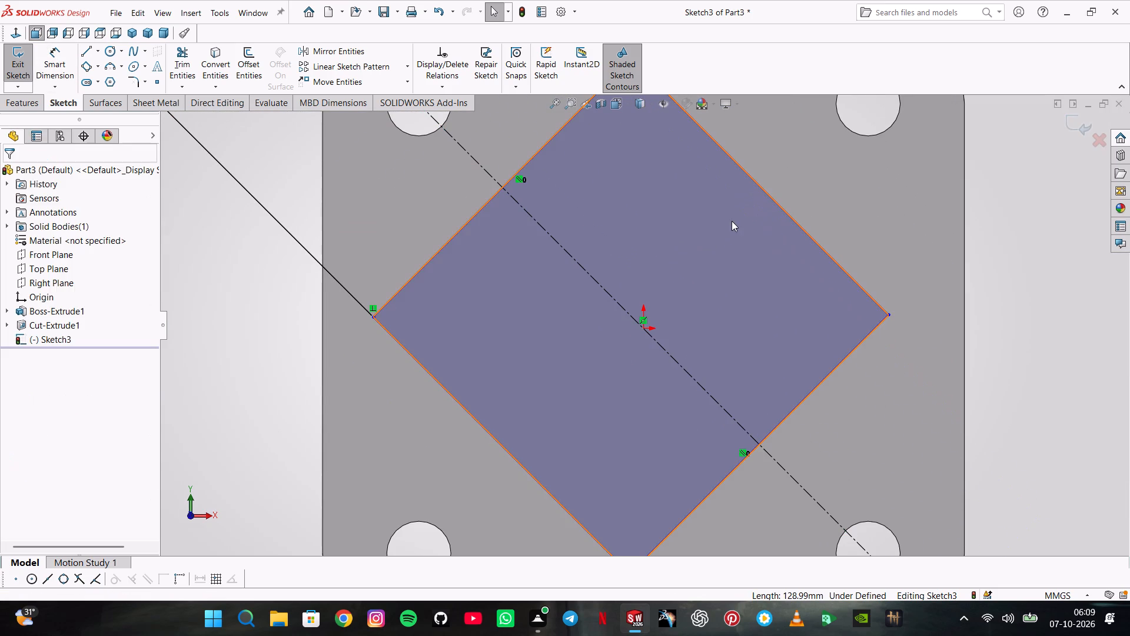
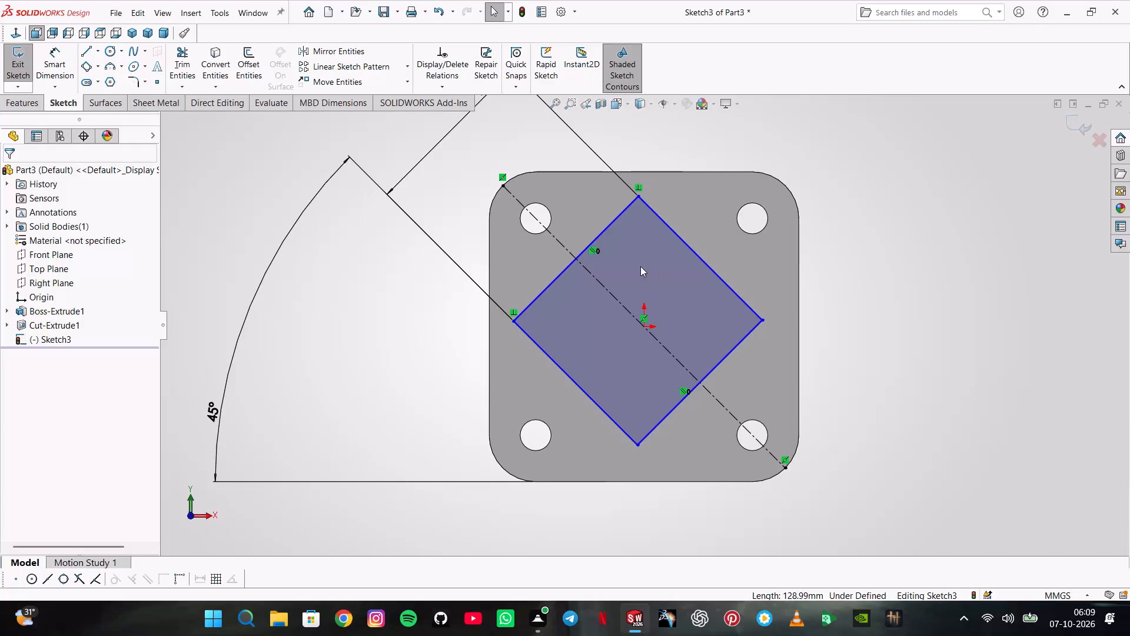
Add a driven dimension between the diagonal centreline and the rectangle's upper-right side.
{"action": "left_click", "coordinate": [56, 61]}
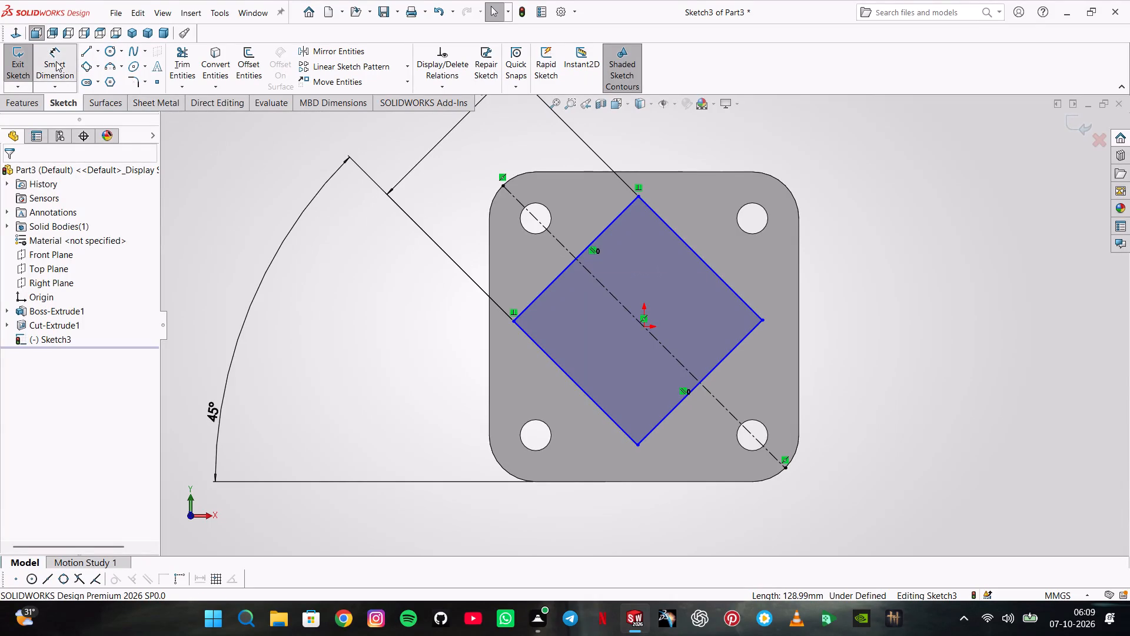
{"action": "left_click", "coordinate": [589, 269]}
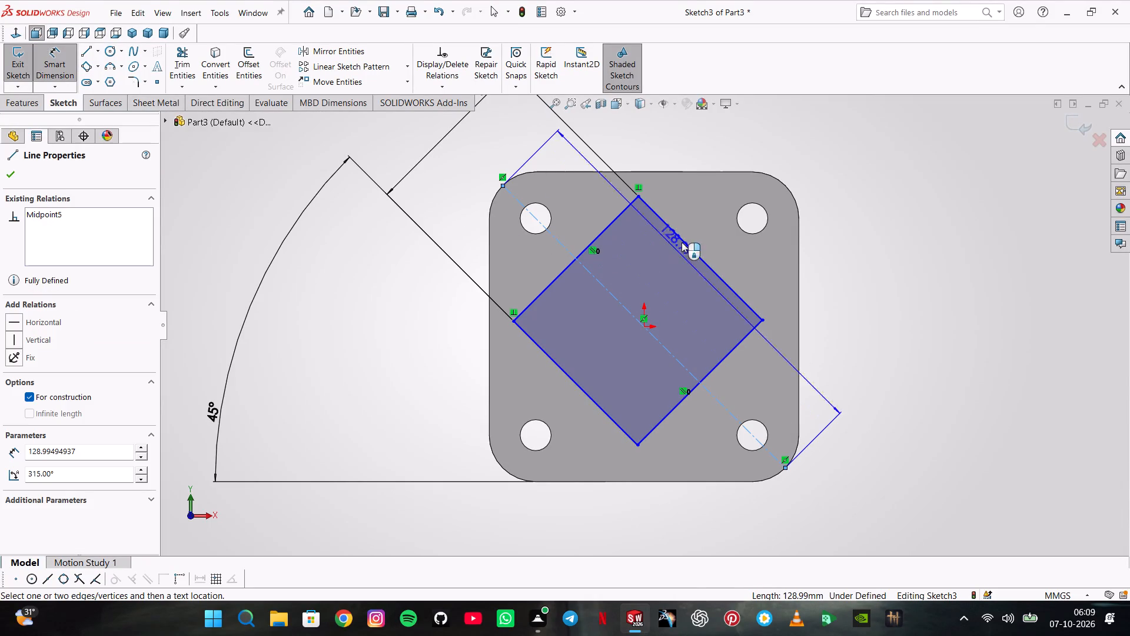
{"action": "left_click", "coordinate": [682, 242]}
{"action": "left_click", "coordinate": [834, 386]}
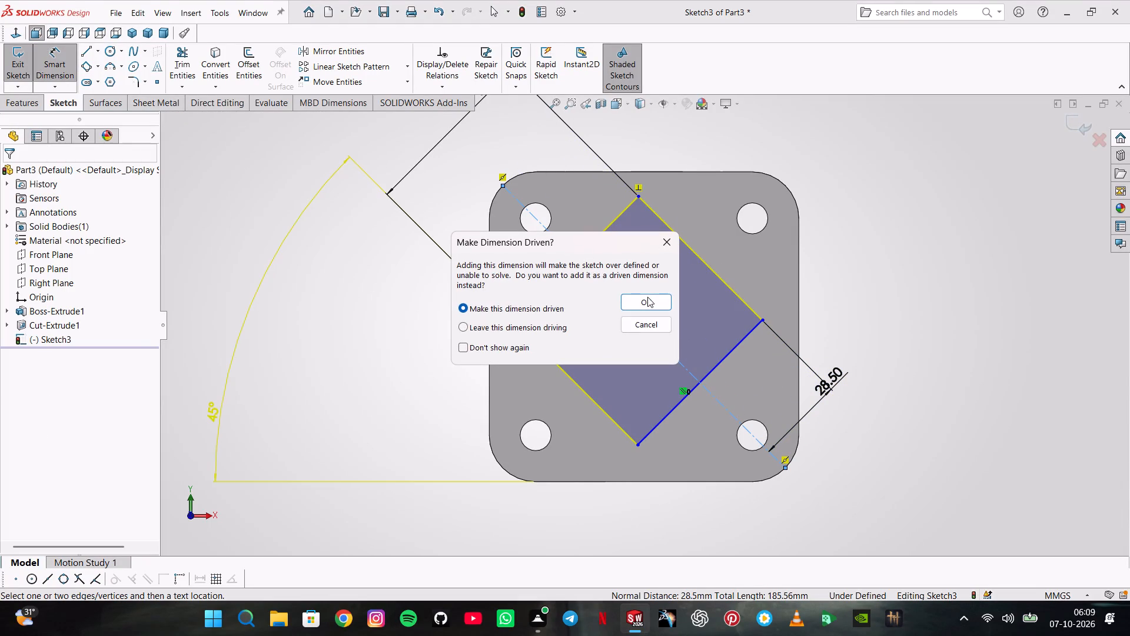
{"action": "left_click", "coordinate": [647, 297]}
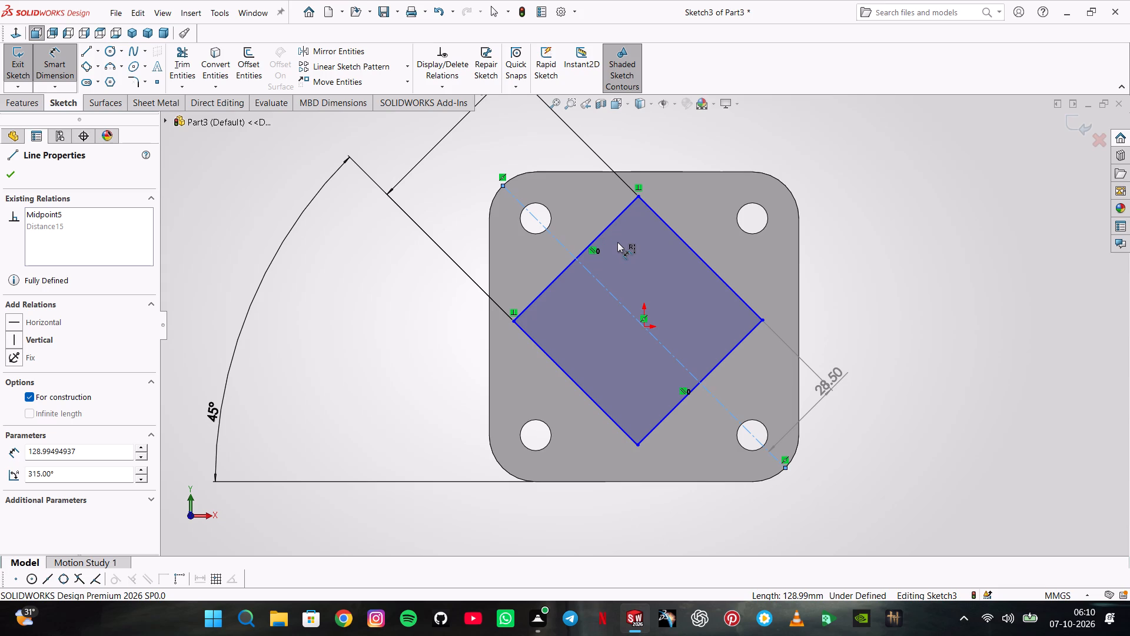
Dimension the distance between the rectangle's upper-left and lower-right sides as 64 mm.
{"action": "scroll", "coordinate": [529, 220], "scroll_direction": "up", "scroll_amount": 2}
{"action": "scroll", "coordinate": [529, 220], "scroll_direction": "down", "scroll_amount": 1}
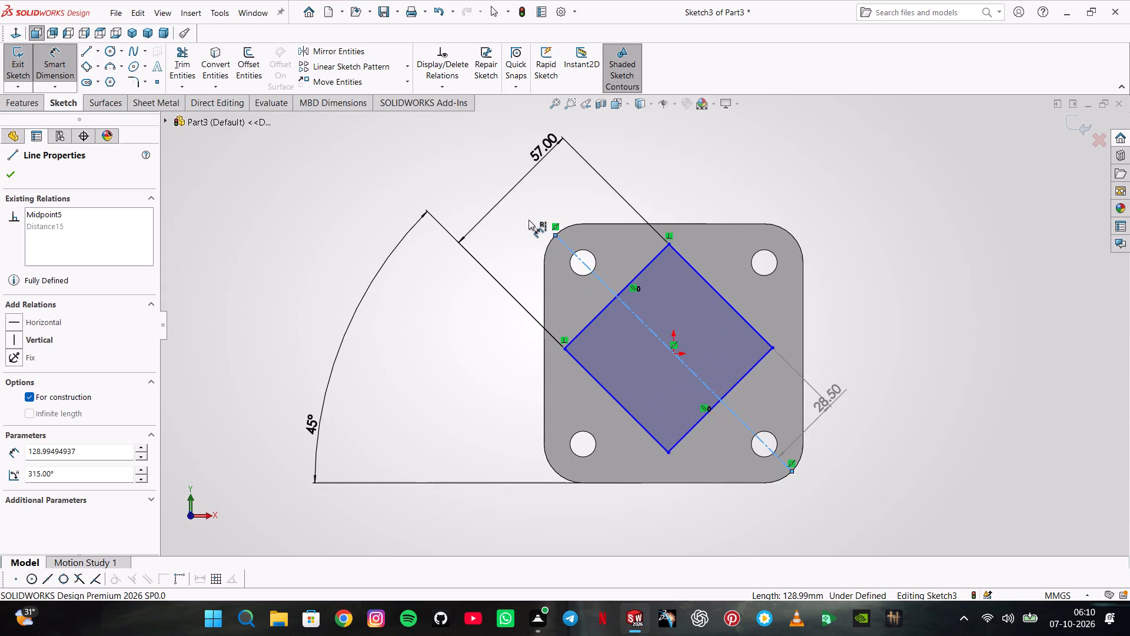
{"action": "left_click", "coordinate": [638, 276]}
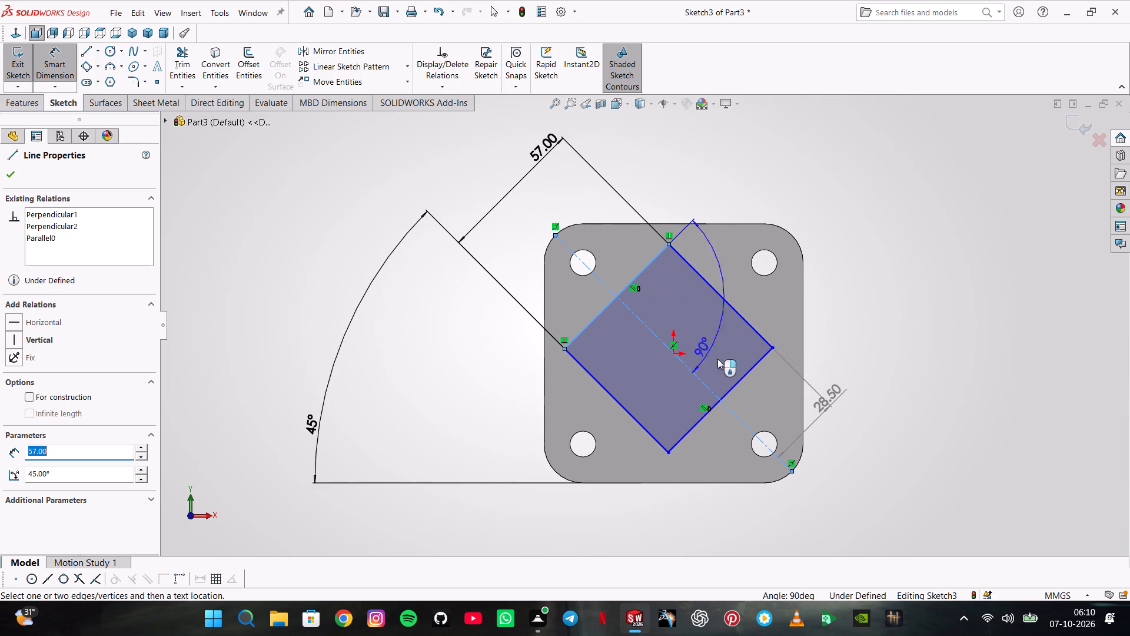
{"action": "left_click", "coordinate": [742, 380]}
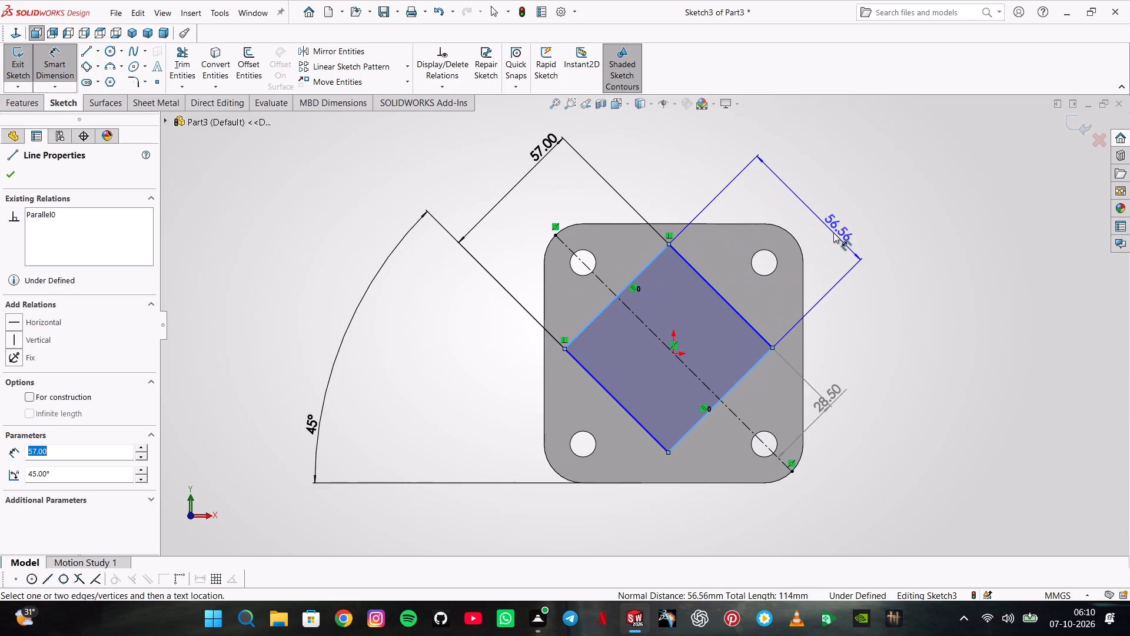
{"action": "left_click", "coordinate": [833, 233]}
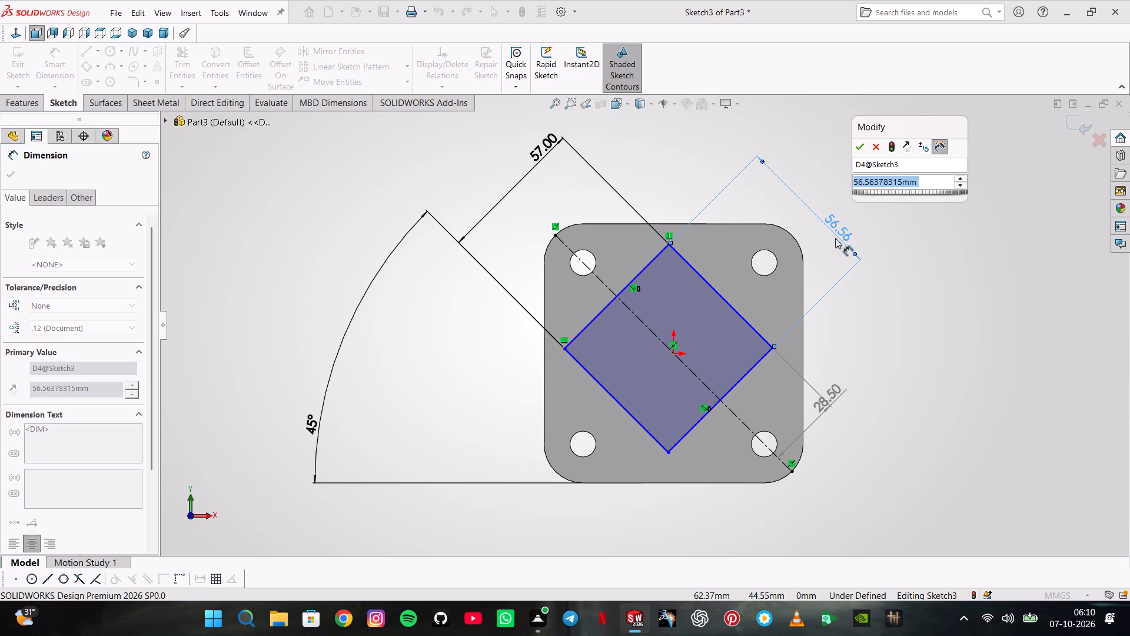
{"action": "type", "text": "64"}
{"action": "key", "text": "Return"}
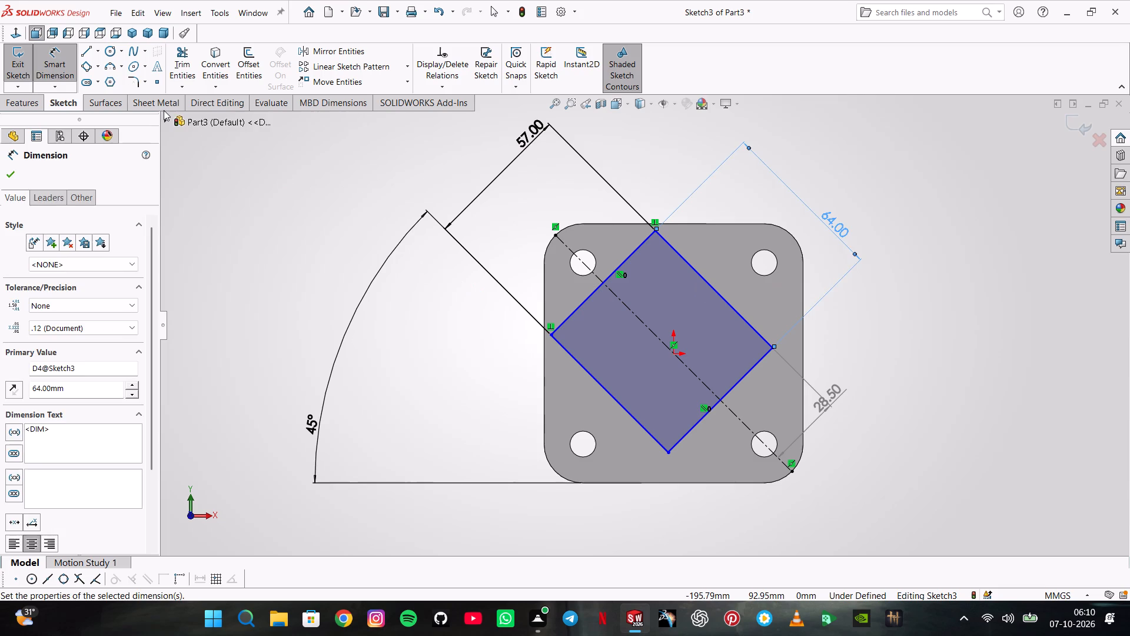
{"action": "key", "text": "Escape"}
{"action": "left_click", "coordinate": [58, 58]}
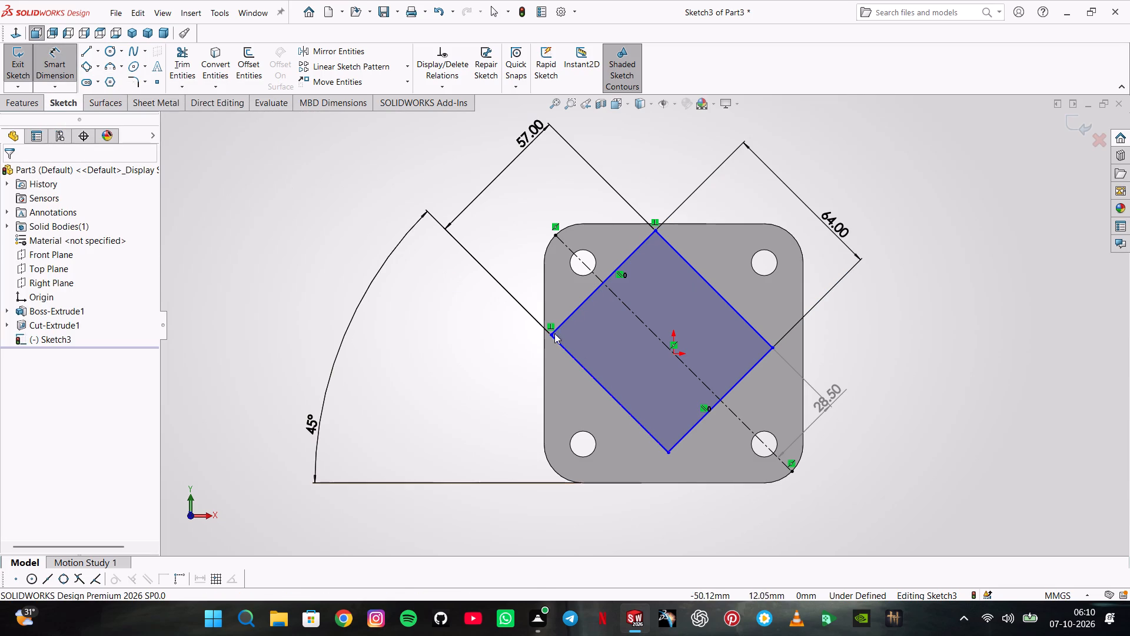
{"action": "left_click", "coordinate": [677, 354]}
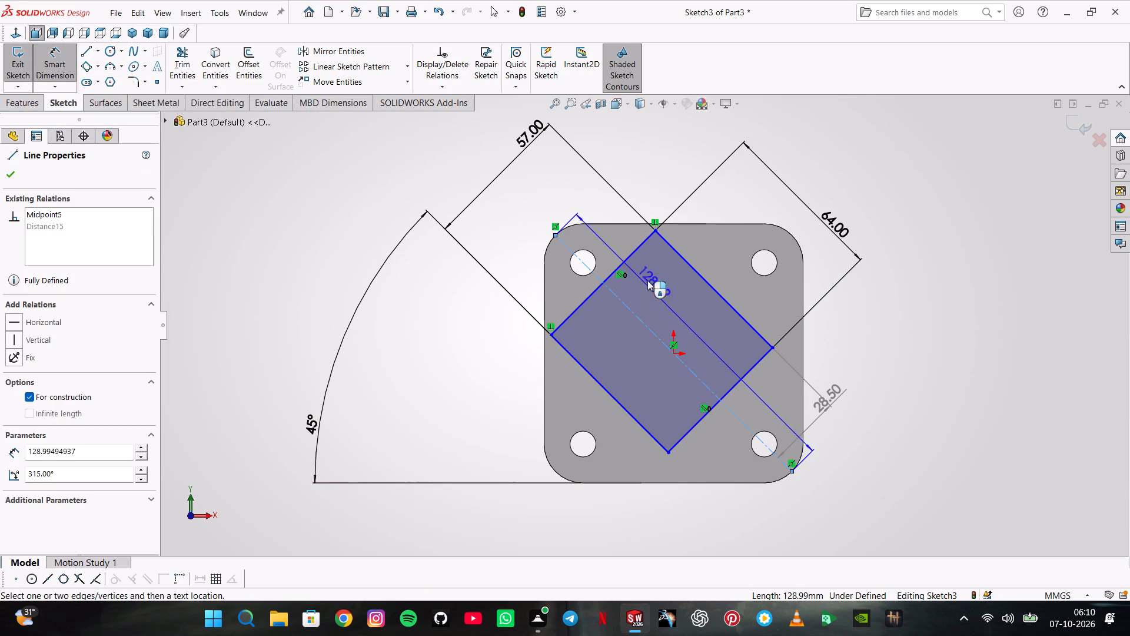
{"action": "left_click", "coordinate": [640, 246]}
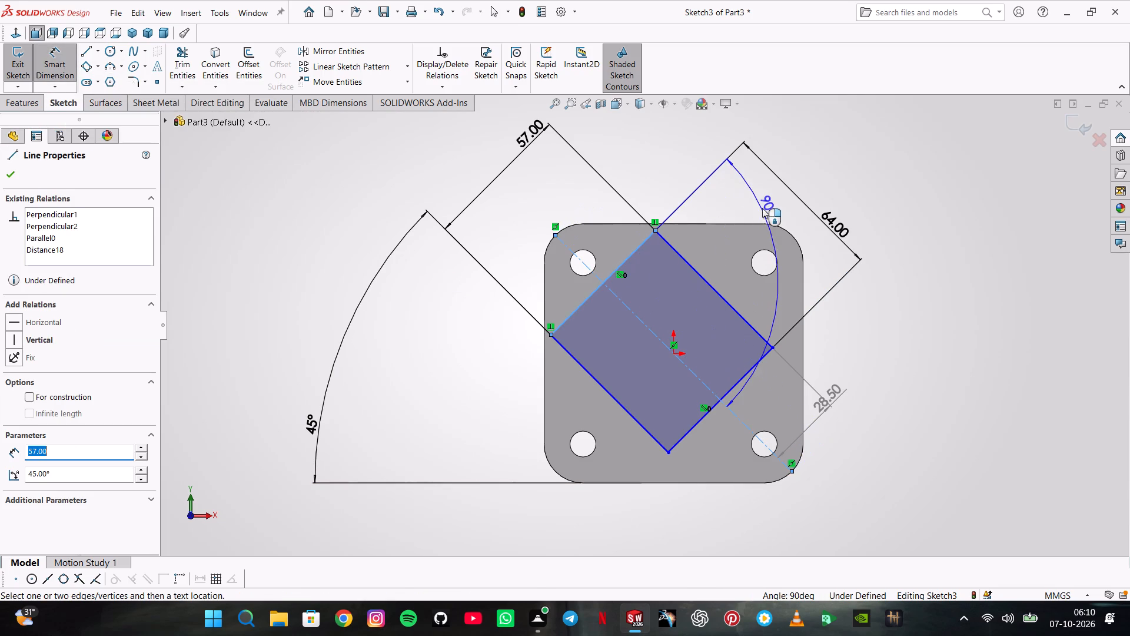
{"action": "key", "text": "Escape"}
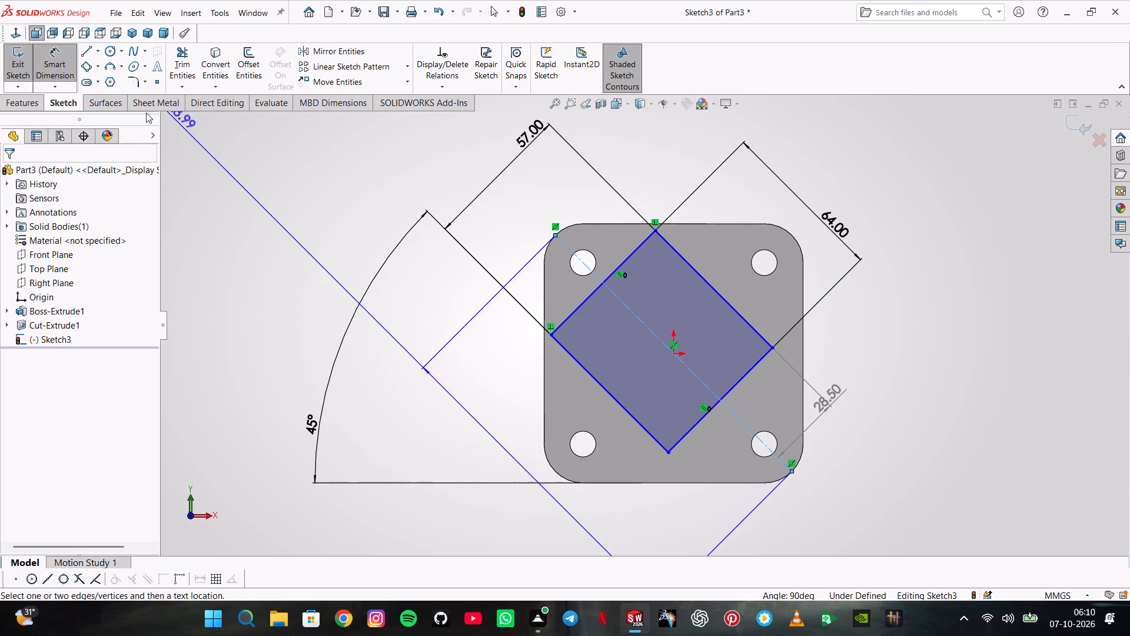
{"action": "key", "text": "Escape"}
Sketch a second diagonal centreline, about 129 mm long, between the midpoints of the plate's upper-right and lower-left corner arcs.
{"action": "left_click", "coordinate": [103, 54]}
{"action": "left_click", "coordinate": [101, 54]}
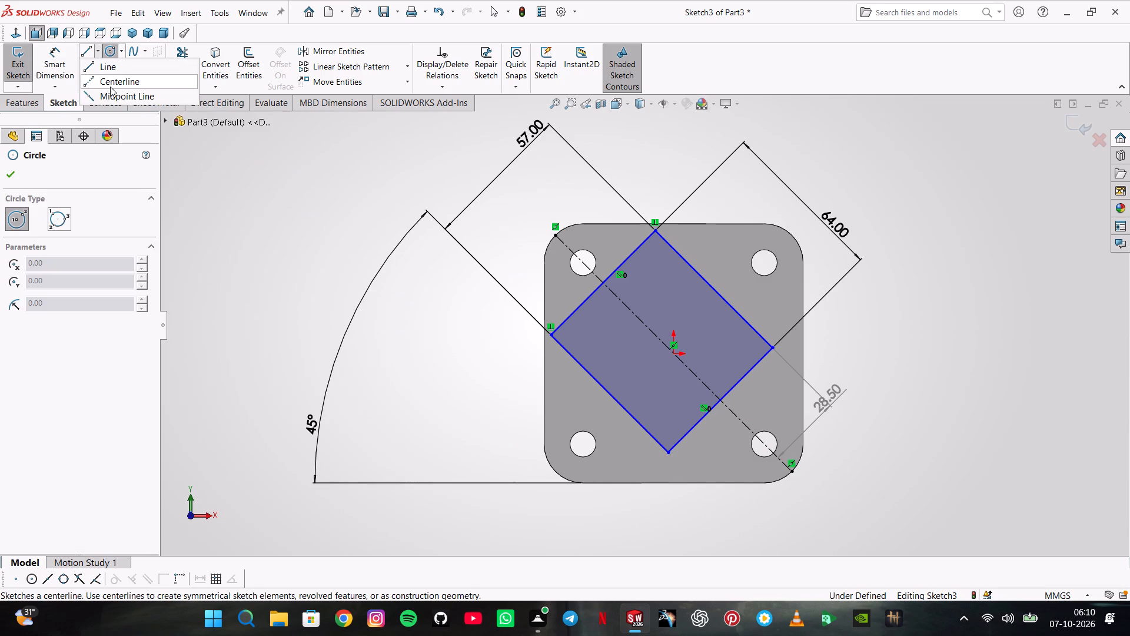
{"action": "left_click", "coordinate": [111, 88]}
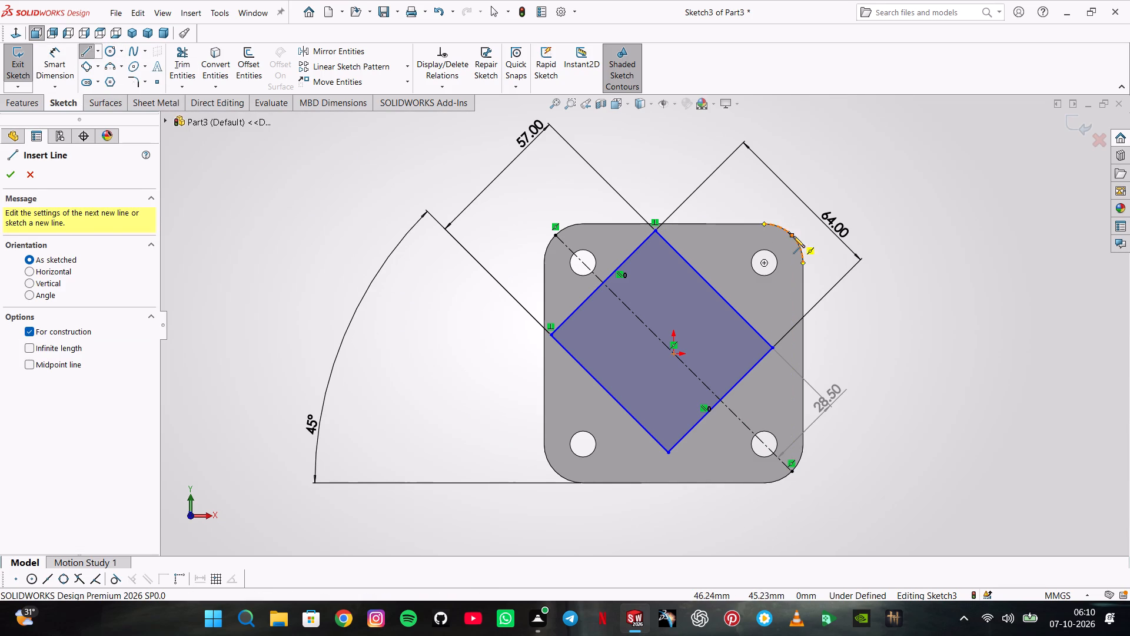
{"action": "left_click", "coordinate": [793, 236]}
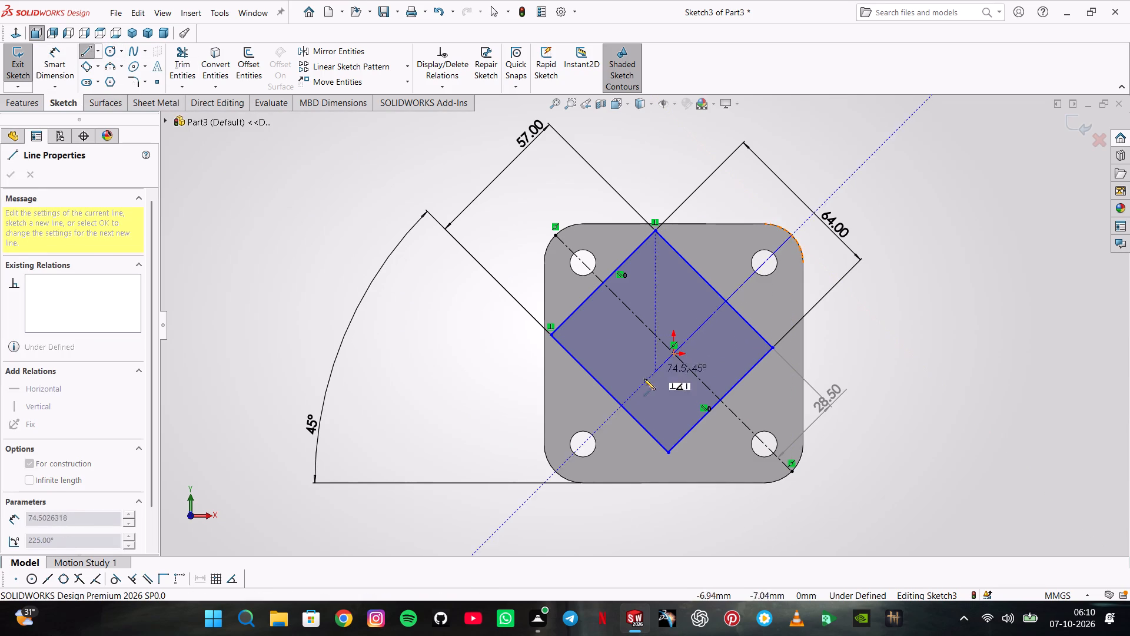
{"action": "left_click", "coordinate": [554, 470]}
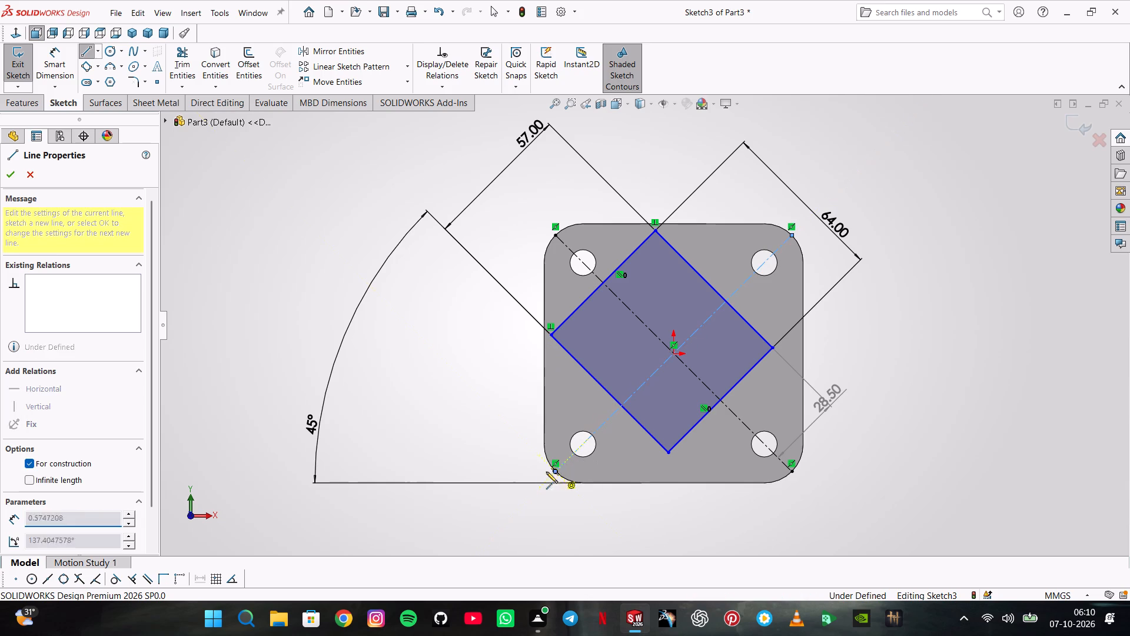
{"action": "double_click", "coordinate": [440, 405]}
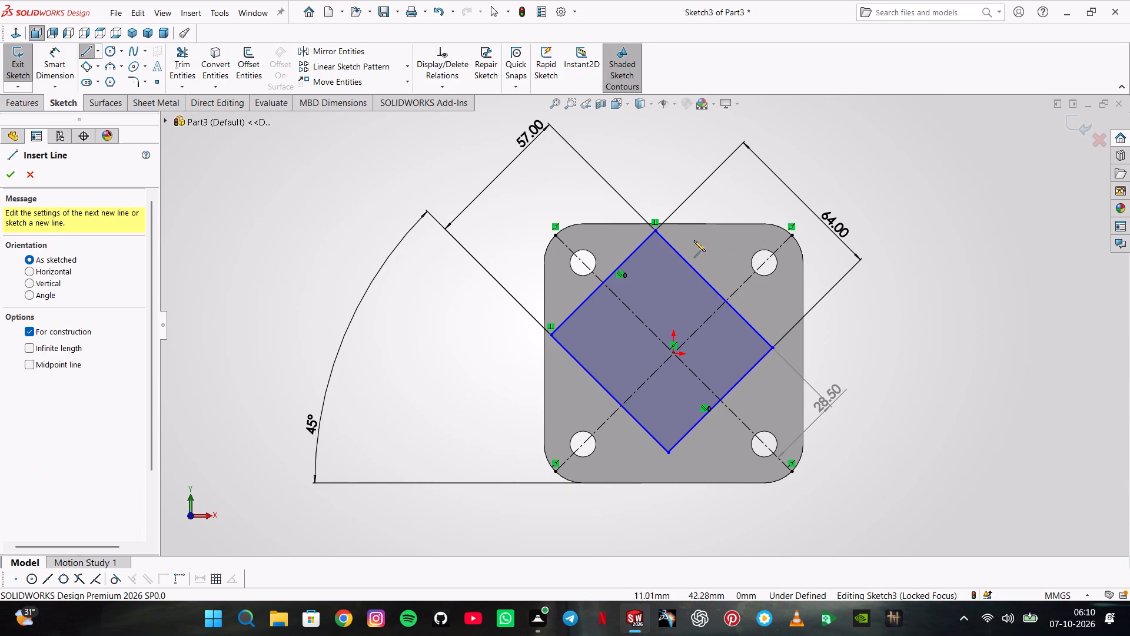
{"action": "key", "text": "Escape"}
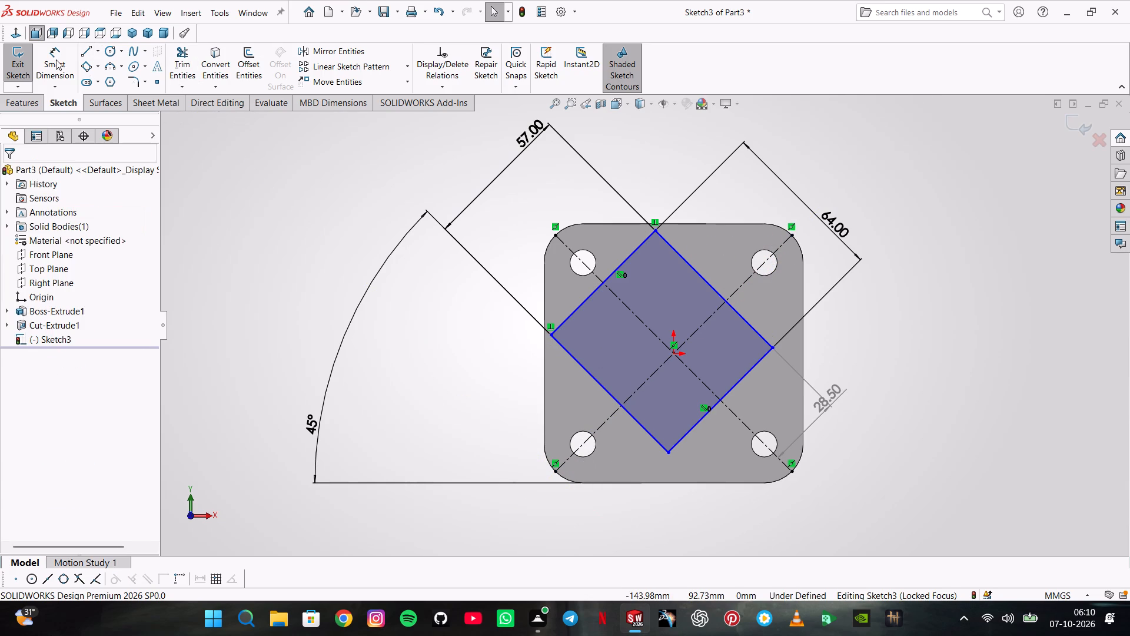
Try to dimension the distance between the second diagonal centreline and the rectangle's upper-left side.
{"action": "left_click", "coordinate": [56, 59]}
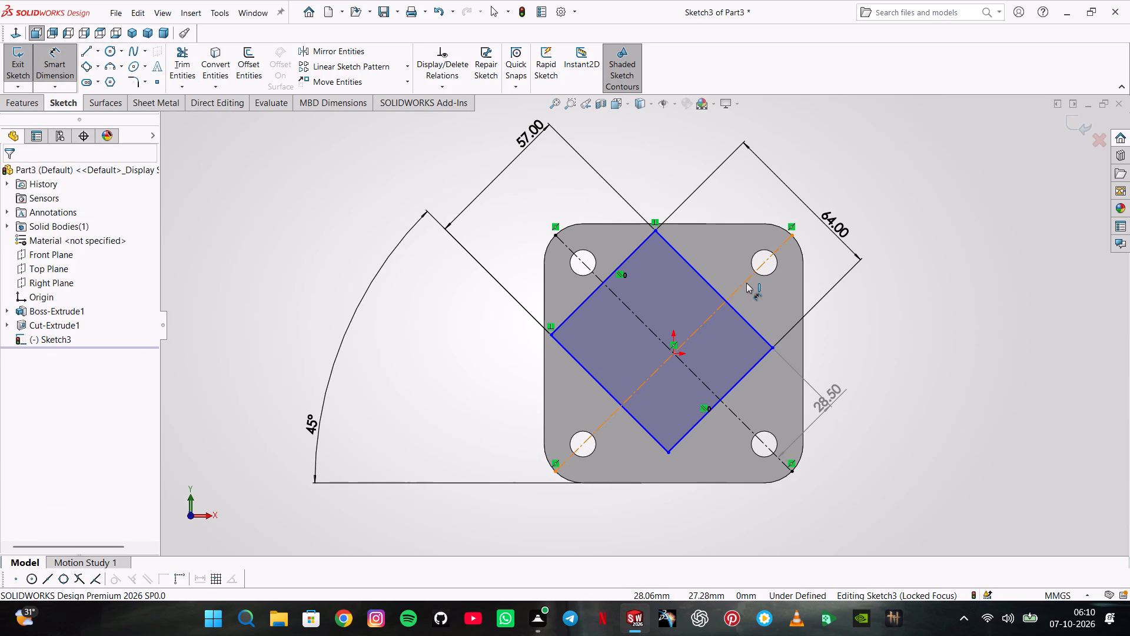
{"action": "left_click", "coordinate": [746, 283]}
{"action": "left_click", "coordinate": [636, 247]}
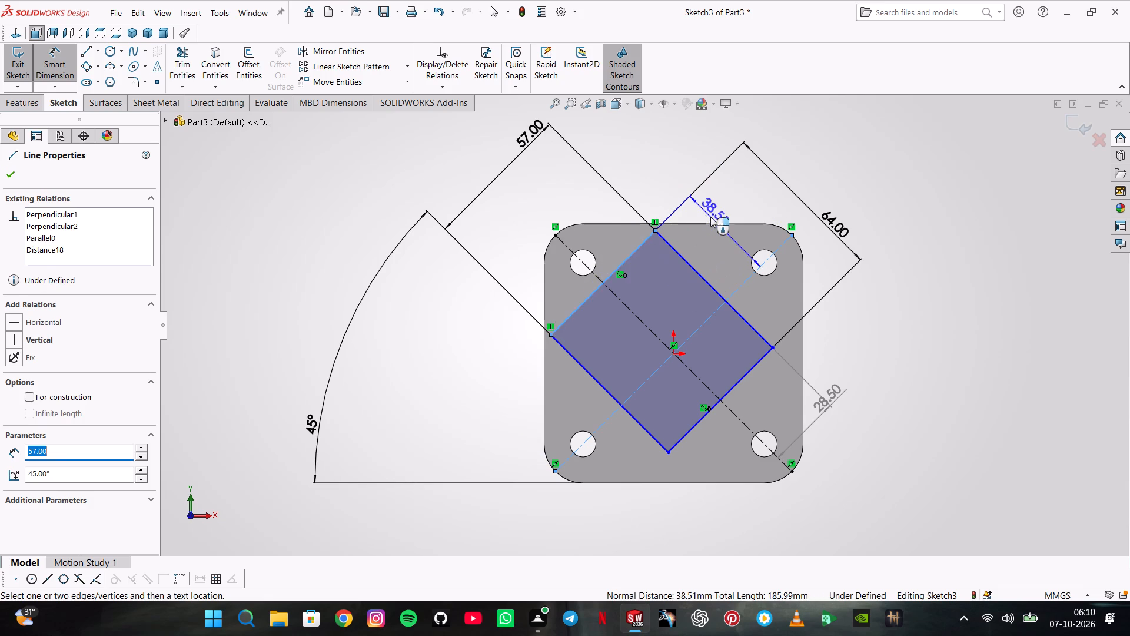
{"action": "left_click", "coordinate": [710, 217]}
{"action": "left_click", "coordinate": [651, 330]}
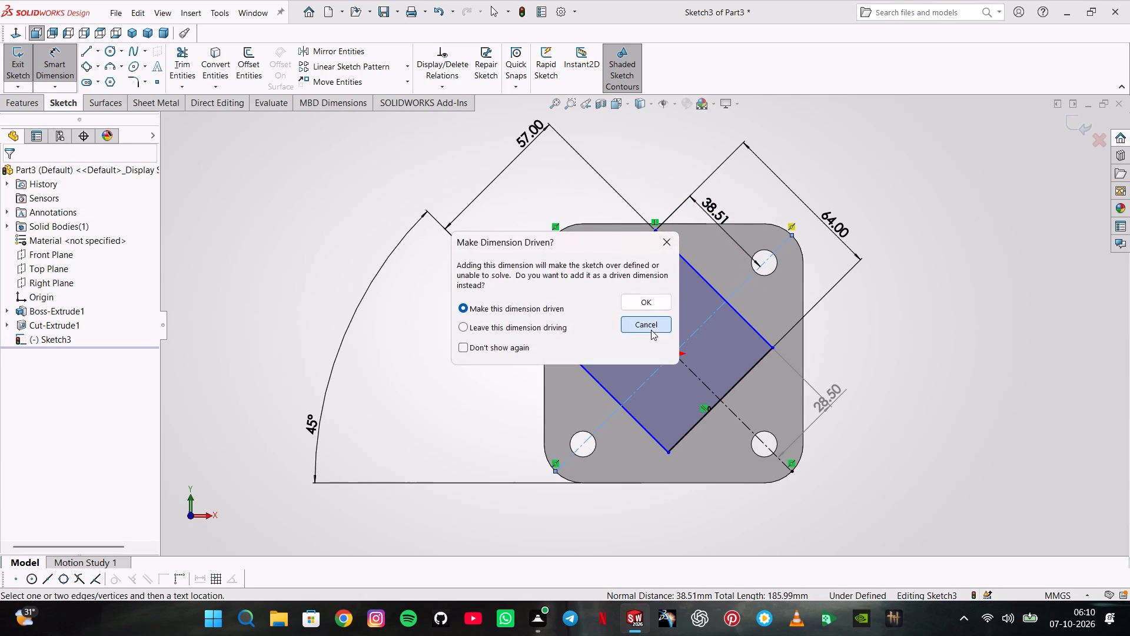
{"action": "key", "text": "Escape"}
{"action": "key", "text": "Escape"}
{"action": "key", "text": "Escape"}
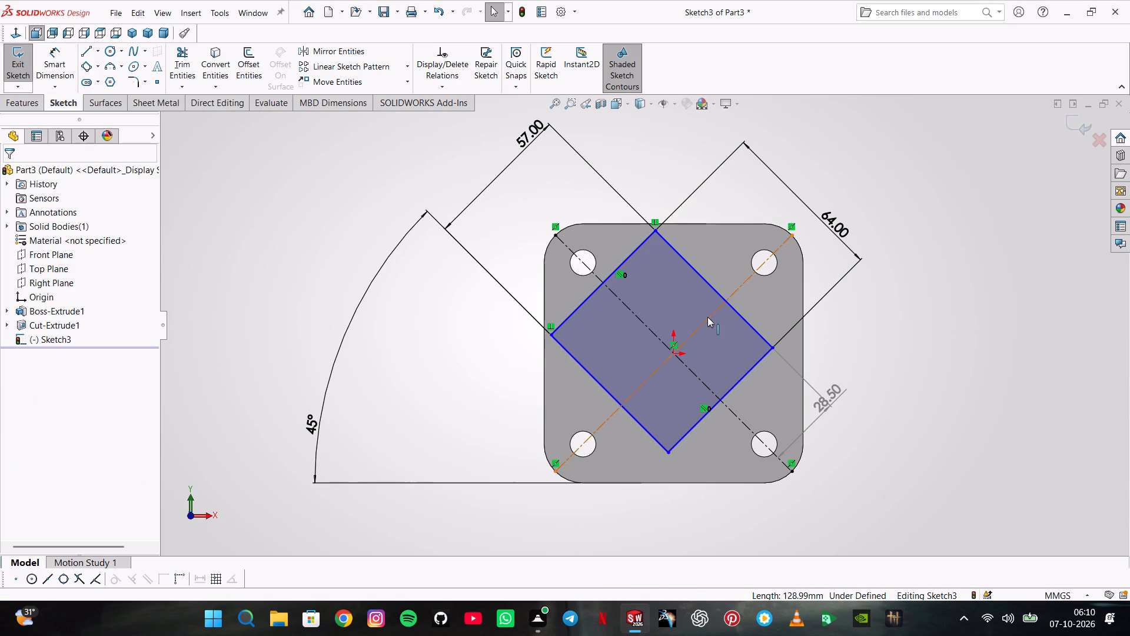
Make the rectangle's upper-left and lower-right sides symmetric about the second diagonal centreline.
{"action": "left_click", "coordinate": [707, 317]}
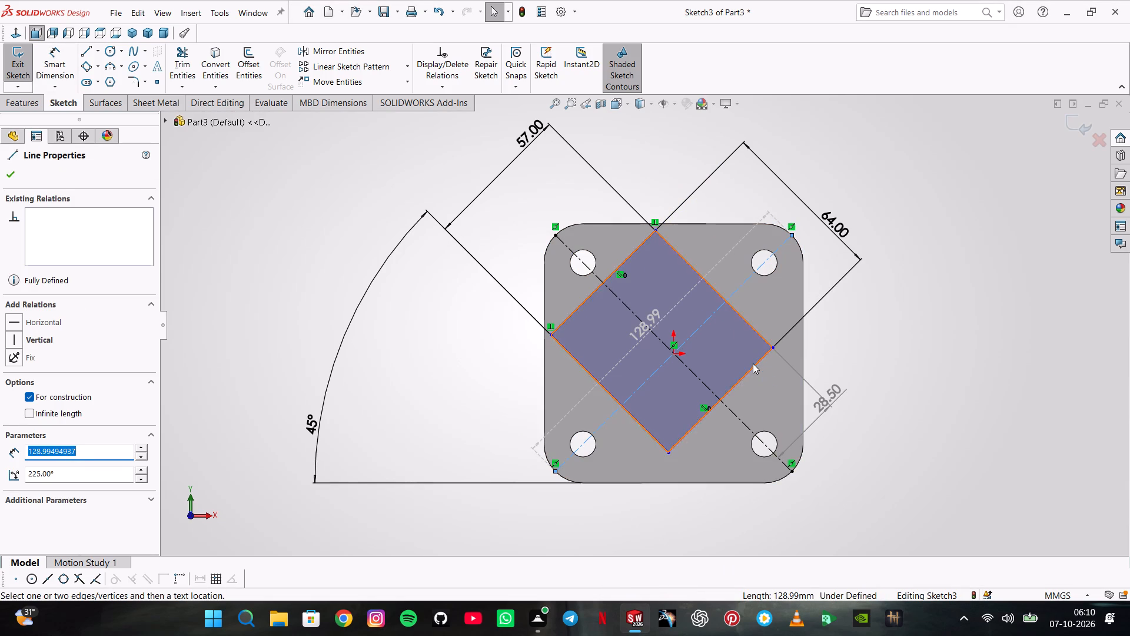
{"action": "left_click", "coordinate": [756, 364], "text": "ctrl"}
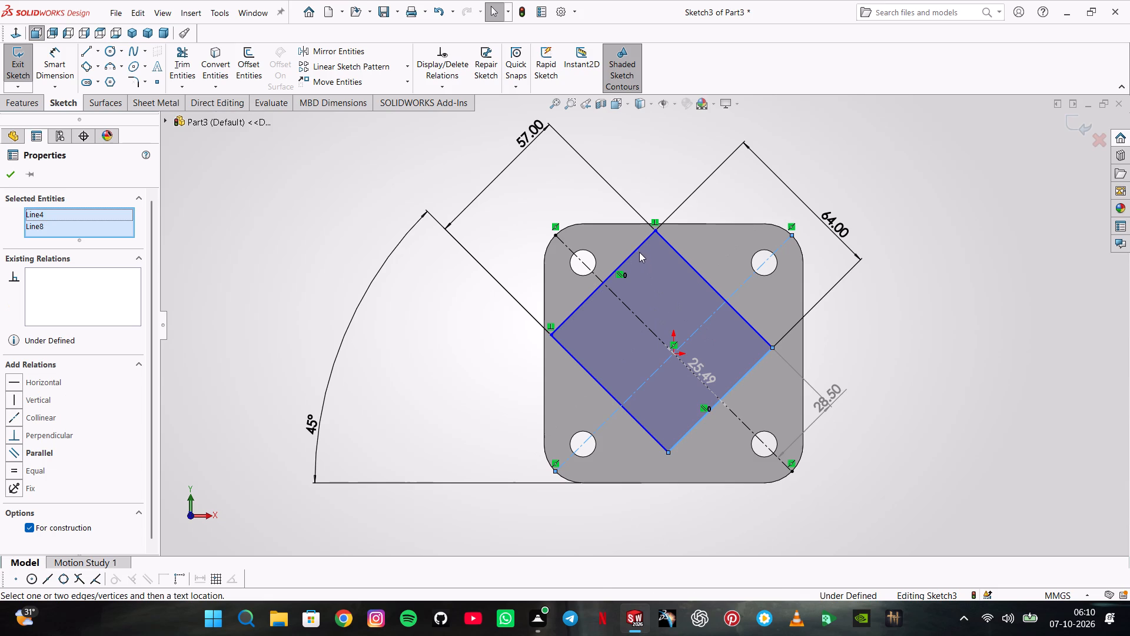
{"action": "left_click", "coordinate": [637, 247], "text": "ctrl"}
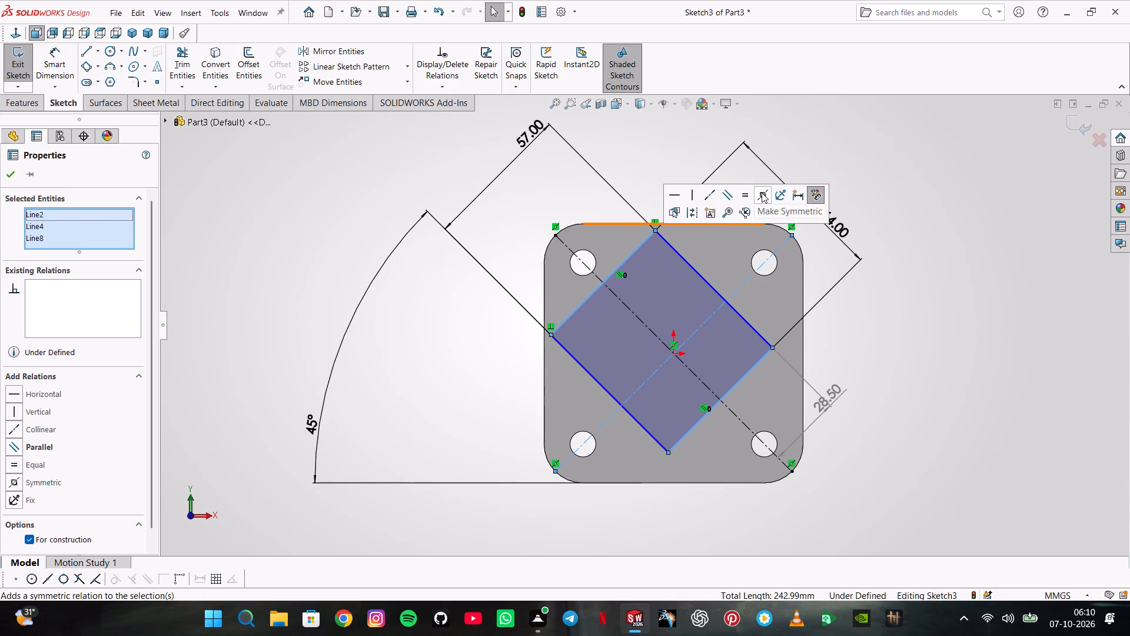
{"action": "left_click", "coordinate": [762, 193]}
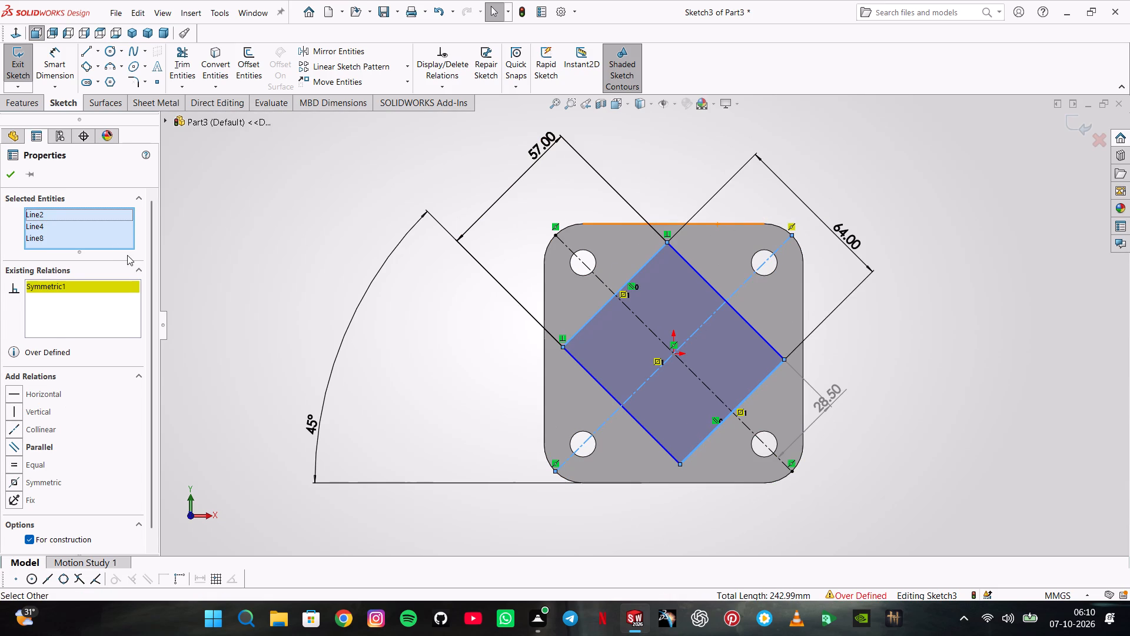
{"action": "key", "text": "Escape"}
{"action": "key", "text": "ctrl+z"}
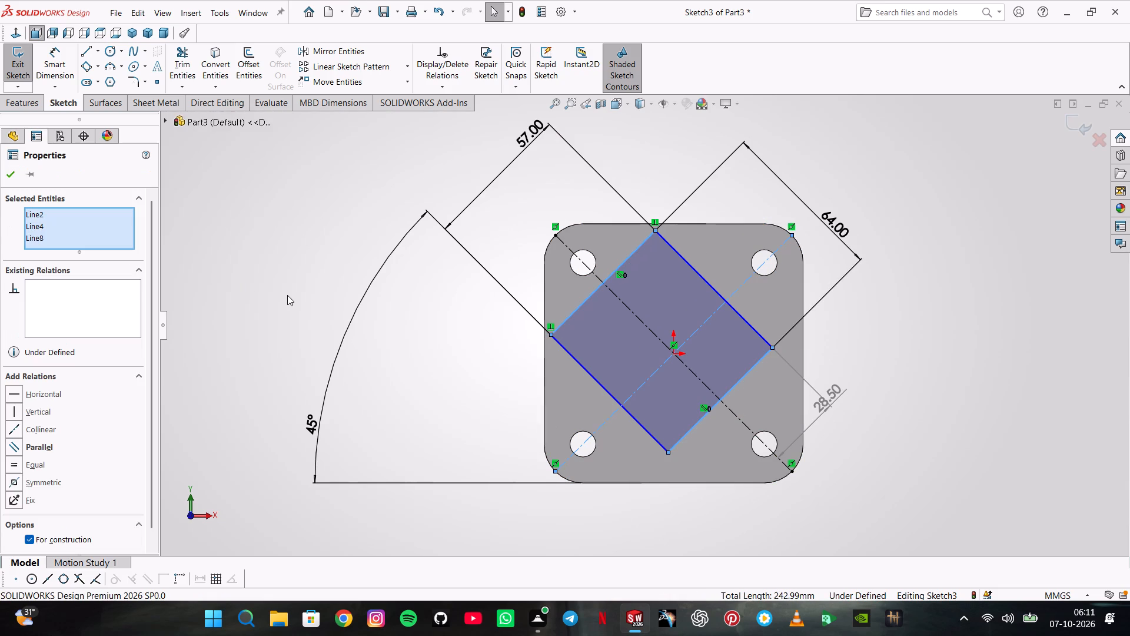
{"action": "key", "text": "ctrl+y"}
{"action": "key", "text": "Escape"}
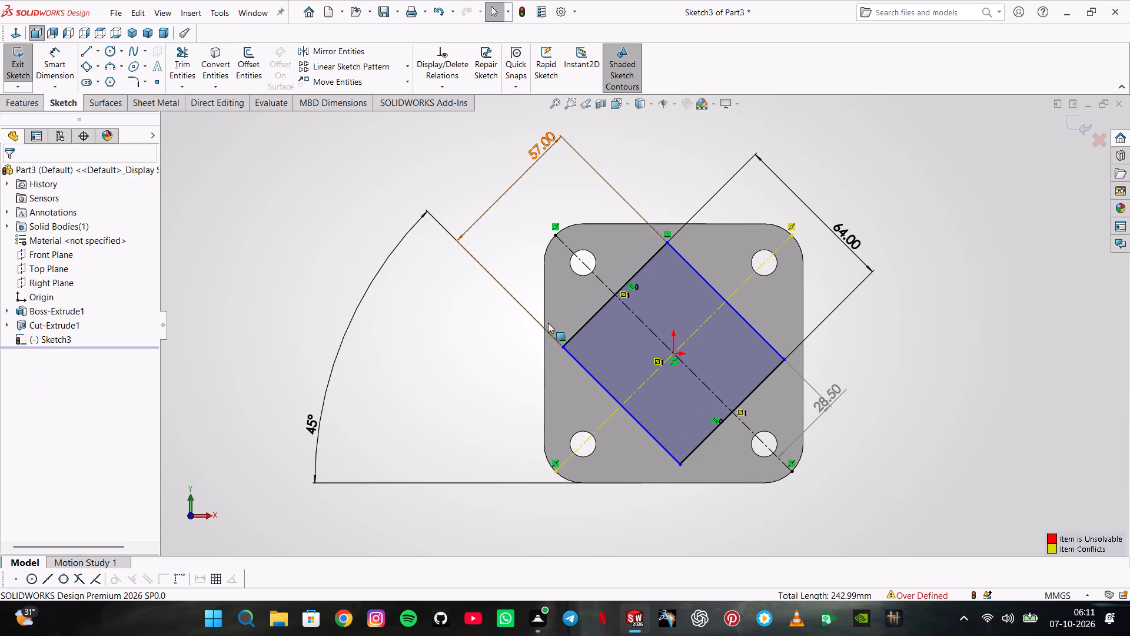
{"action": "key", "text": "Escape"}
Delete the symmetric relation between the rectangle's upper-left and lower-right sides and the second diagonal centreline.
{"action": "left_click", "coordinate": [624, 291]}
{"action": "key", "text": "F12"}
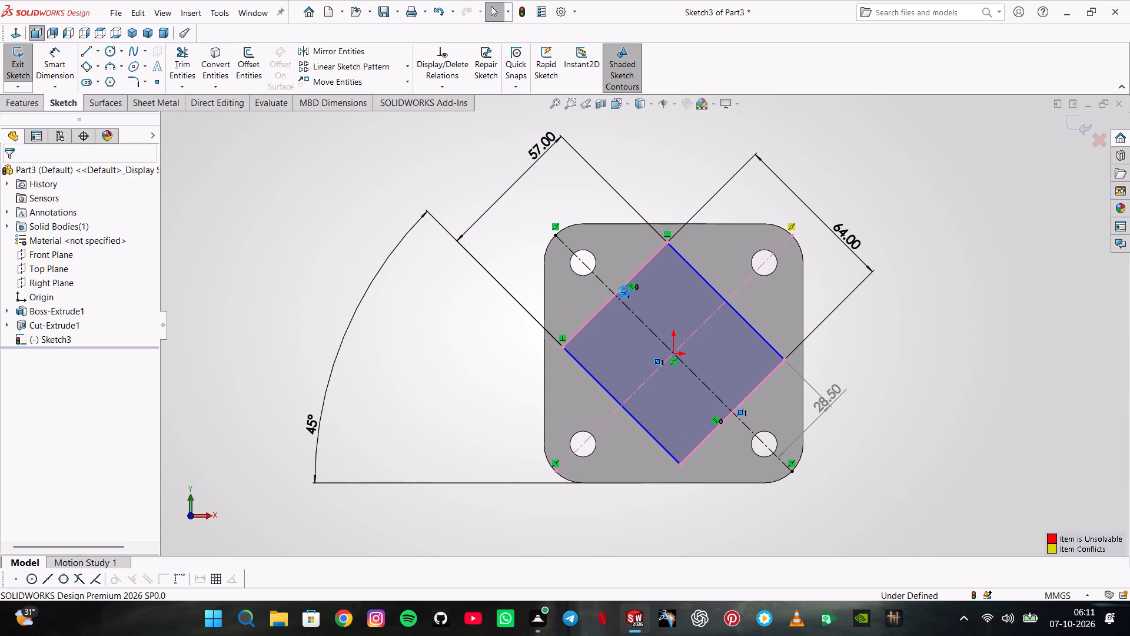
{"action": "key", "text": "Delete"}
Add a driven dimension between the second diagonal centreline and the rectangle's upper-left side.
{"action": "left_click_drag", "start_coordinate": [49, 68], "coordinate": [55, 71]}
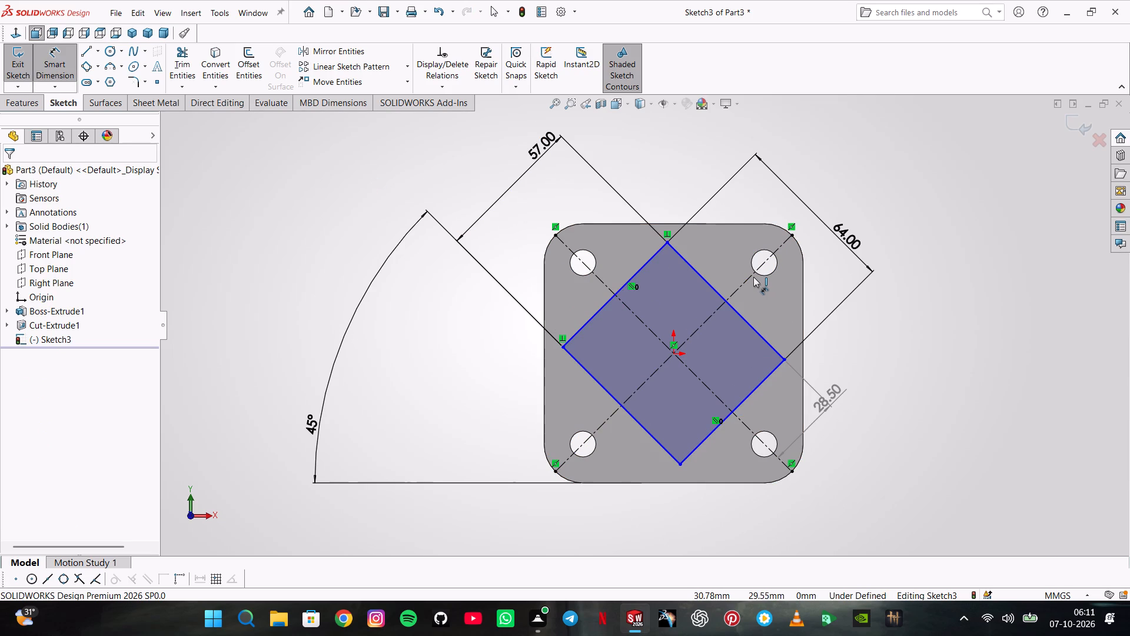
{"action": "left_click", "coordinate": [753, 277]}
{"action": "left_click", "coordinate": [655, 255]}
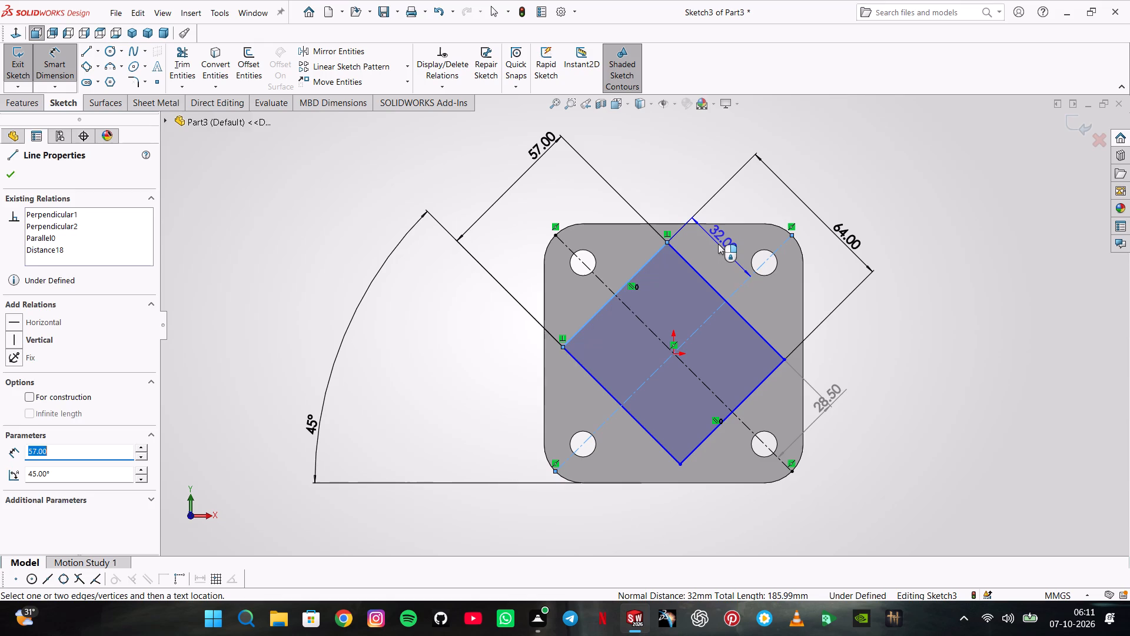
{"action": "left_click", "coordinate": [718, 244]}
{"action": "left_click", "coordinate": [651, 297]}
{"action": "left_click_drag", "start_coordinate": [729, 242], "coordinate": [783, 190]}
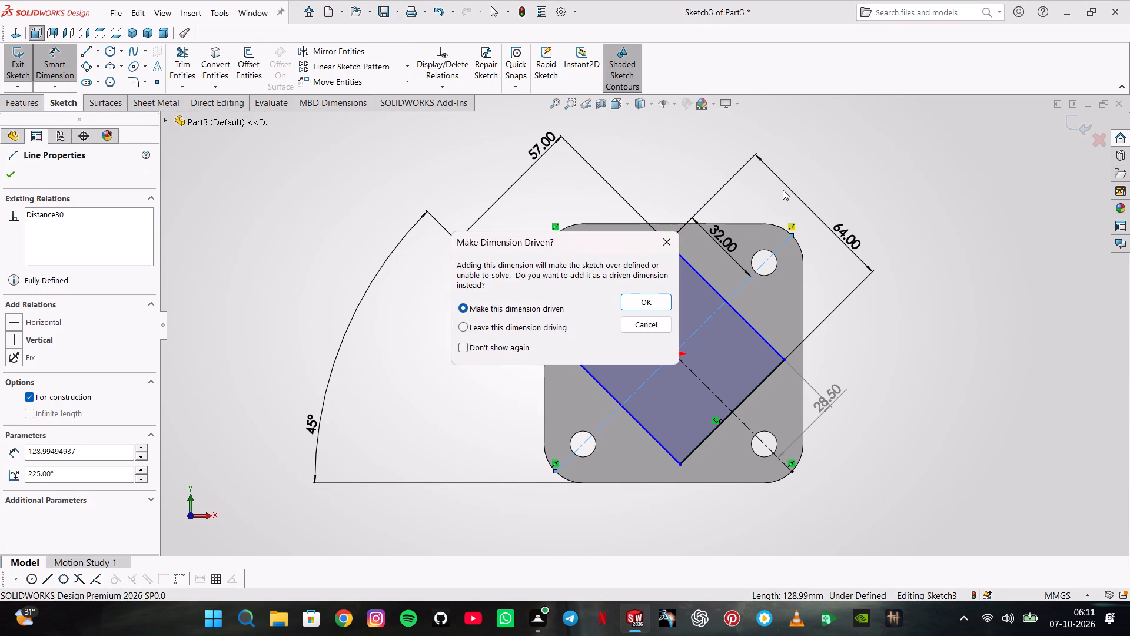
{"action": "left_click_drag", "start_coordinate": [783, 190], "coordinate": [783, 188]}
{"action": "left_click", "coordinate": [654, 302]}
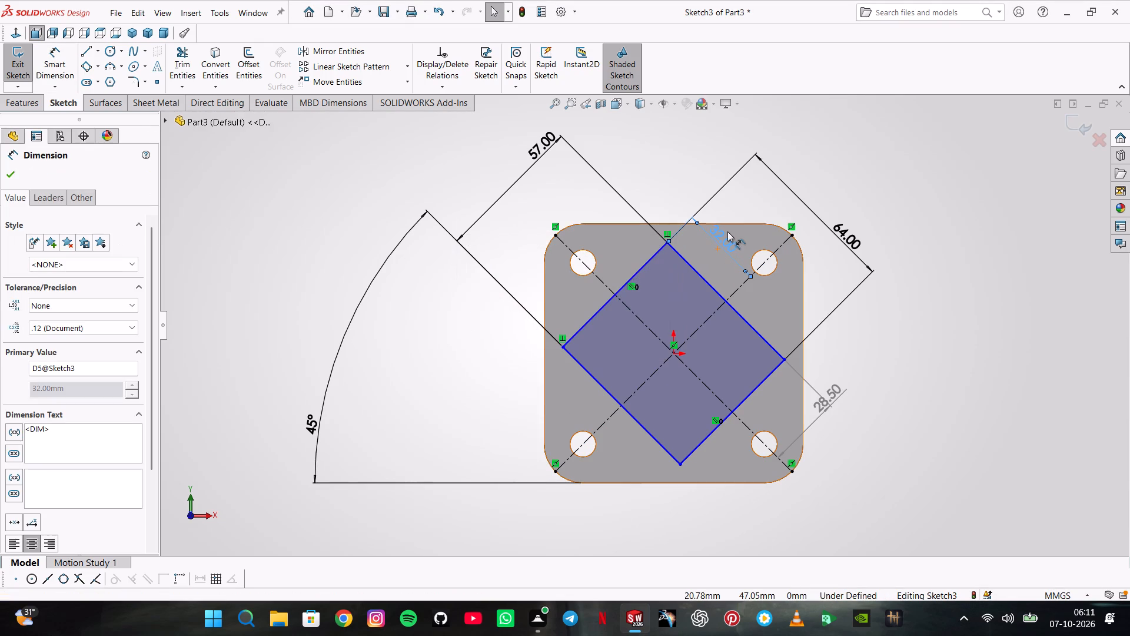
Move the new driven dimension outside the plate, alongside the 64 mm dimension.
{"action": "left_click", "coordinate": [727, 231]}
{"action": "left_click_drag", "start_coordinate": [720, 238], "coordinate": [776, 184]}
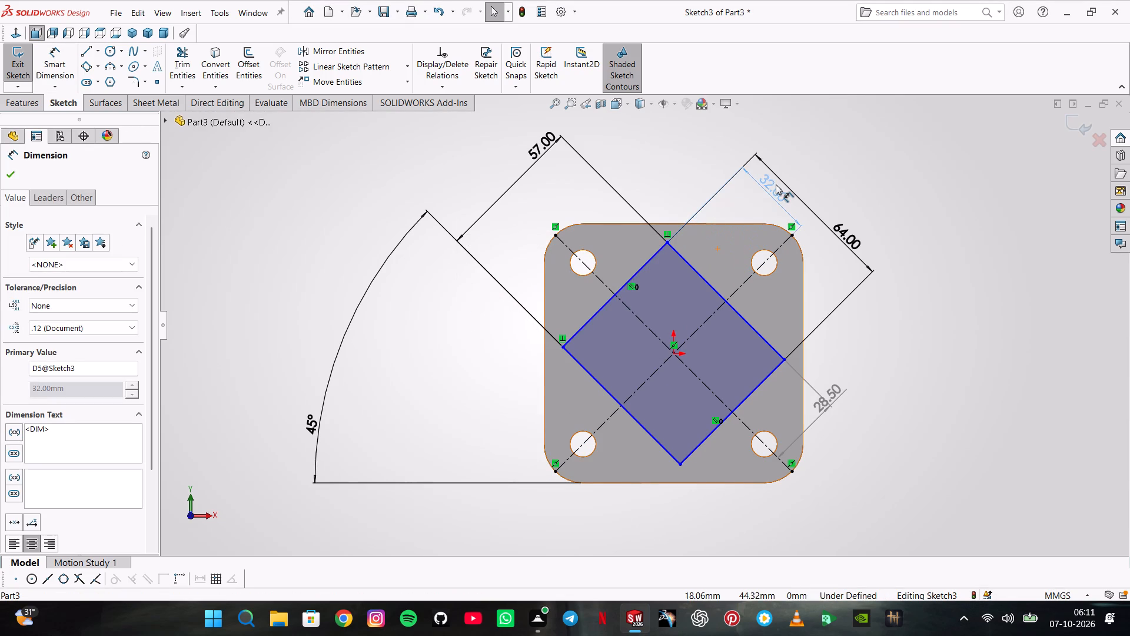
{"action": "left_click_drag", "start_coordinate": [776, 184], "coordinate": [770, 199]}
{"action": "left_click", "coordinate": [349, 218]}
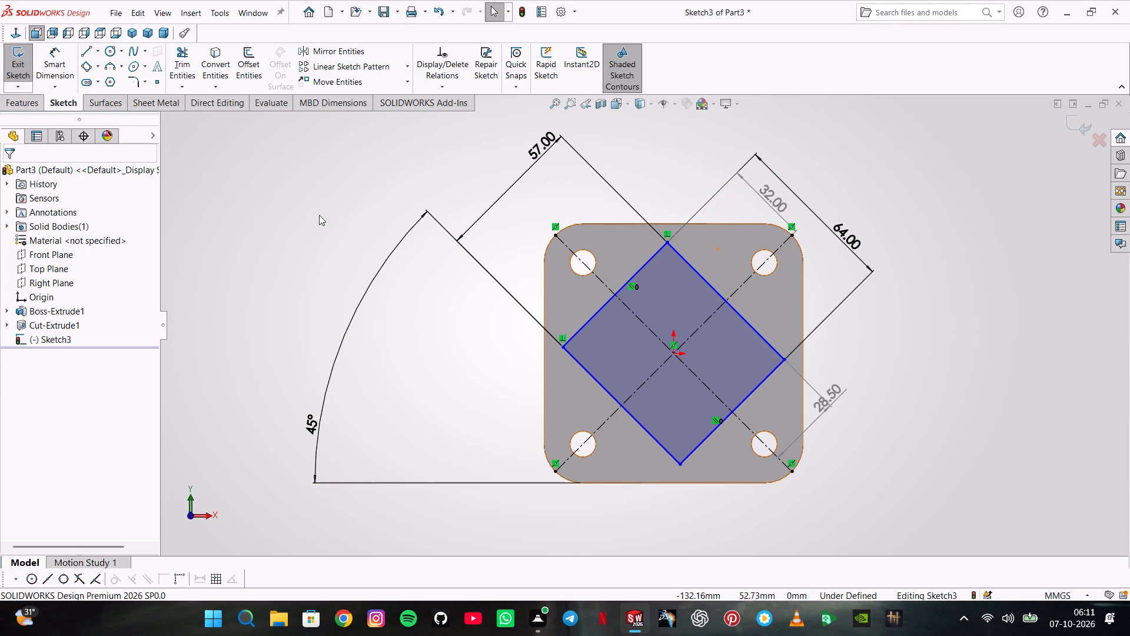
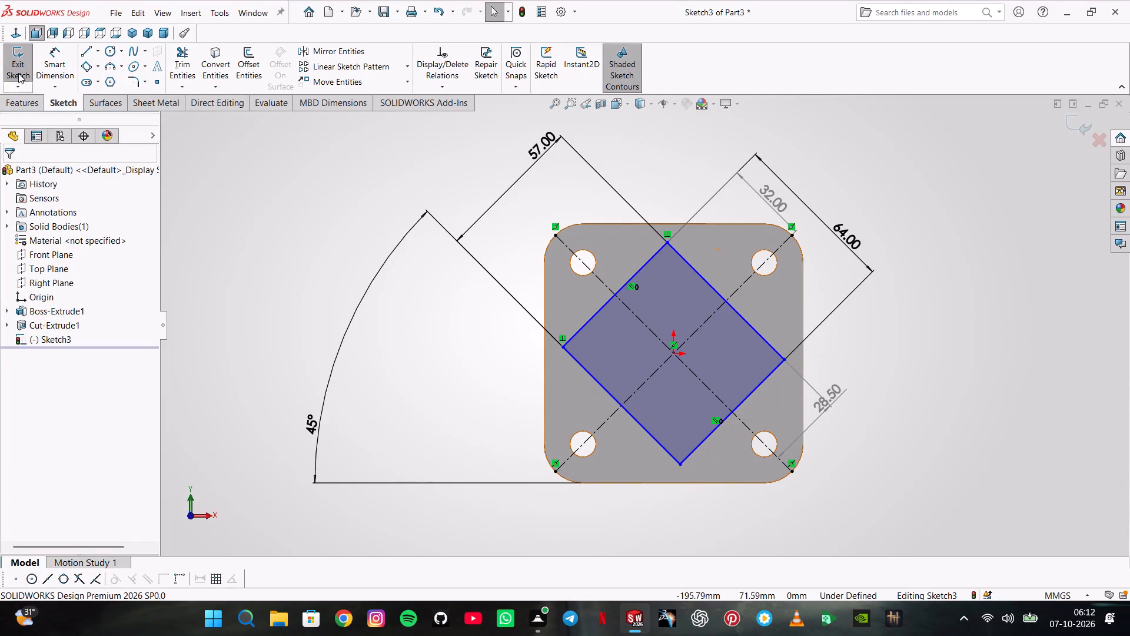
Extrude the 57 × 64 mm rectangle 50 mm upward from the plate, merged with the body.
{"action": "left_click", "coordinate": [26, 100]}
{"action": "left_click", "coordinate": [49, 67]}
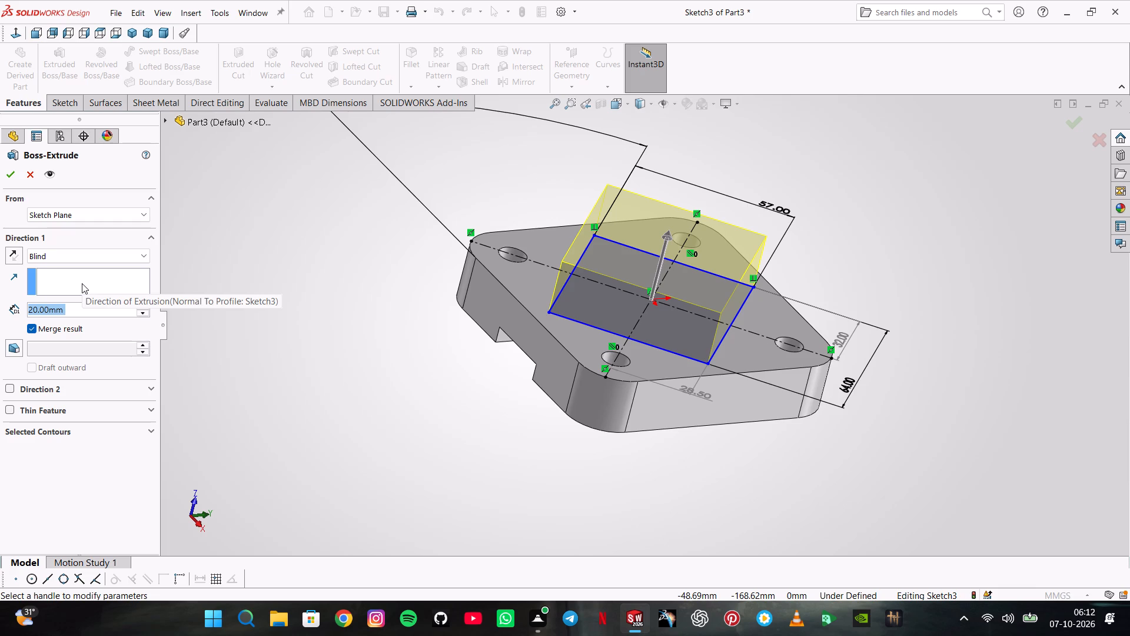
{"action": "type", "text": "50"}
{"action": "key", "text": "Return"}
{"action": "key", "text": "Return"}
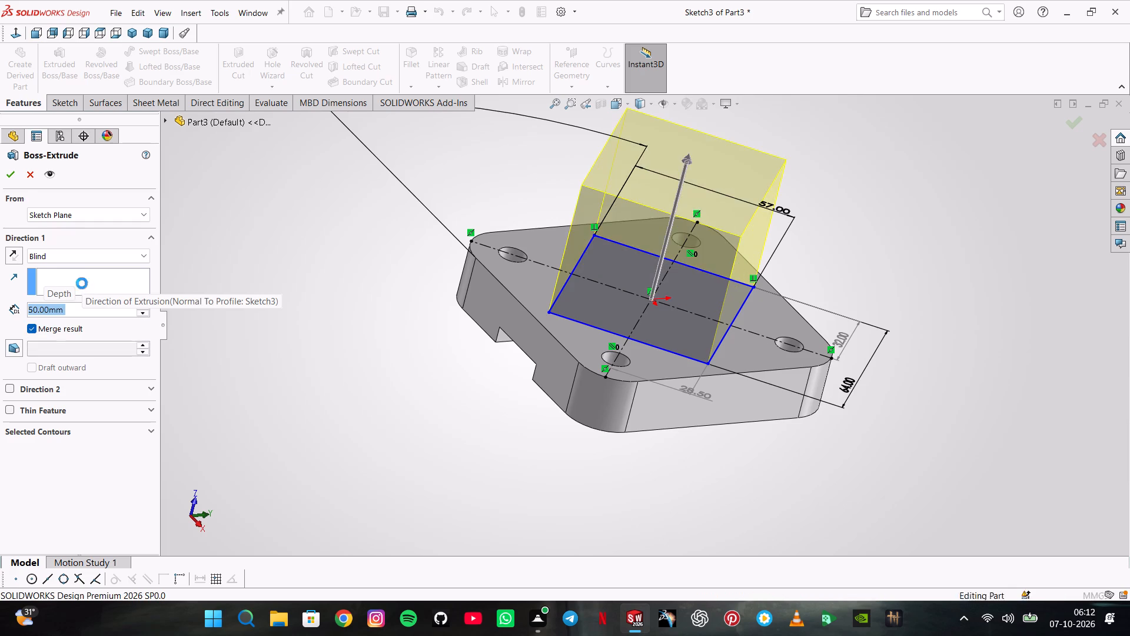
{"action": "left_click", "coordinate": [277, 178]}
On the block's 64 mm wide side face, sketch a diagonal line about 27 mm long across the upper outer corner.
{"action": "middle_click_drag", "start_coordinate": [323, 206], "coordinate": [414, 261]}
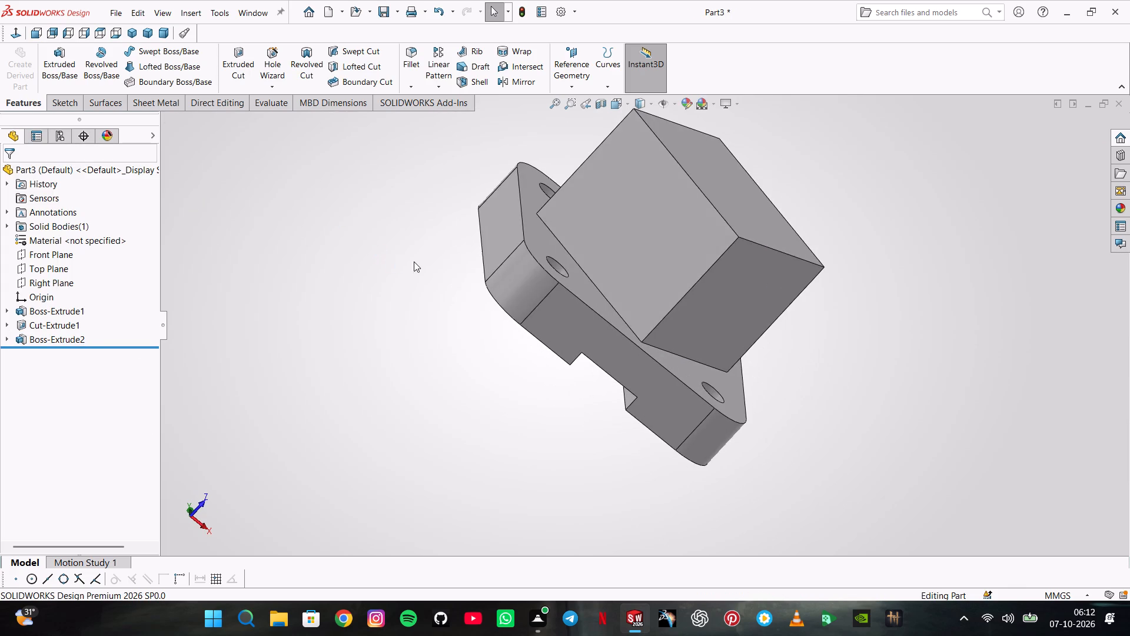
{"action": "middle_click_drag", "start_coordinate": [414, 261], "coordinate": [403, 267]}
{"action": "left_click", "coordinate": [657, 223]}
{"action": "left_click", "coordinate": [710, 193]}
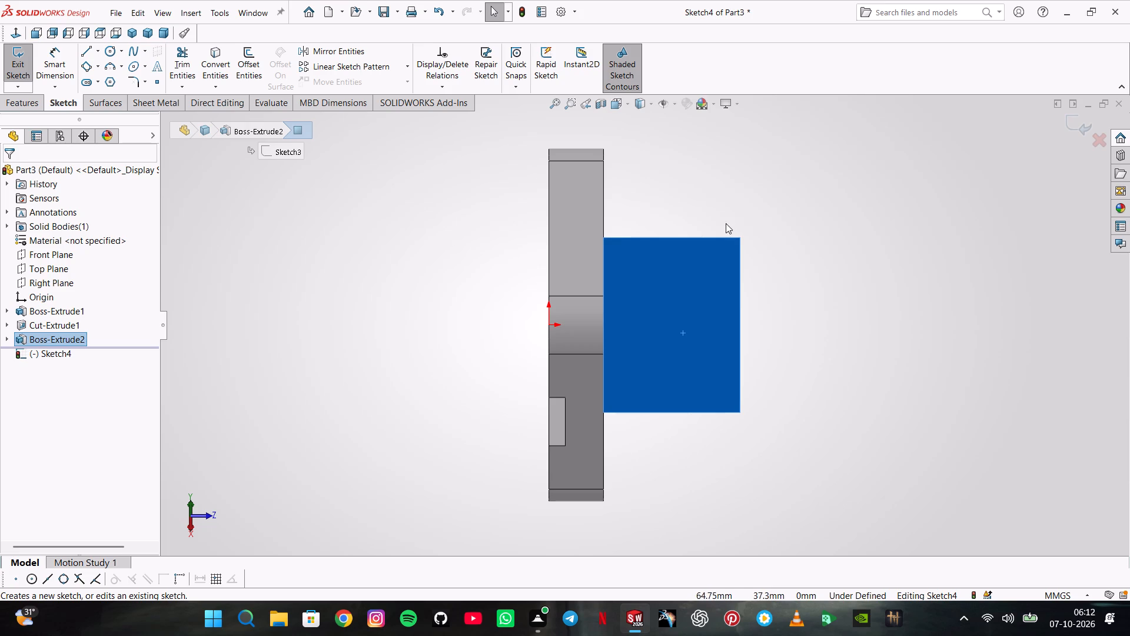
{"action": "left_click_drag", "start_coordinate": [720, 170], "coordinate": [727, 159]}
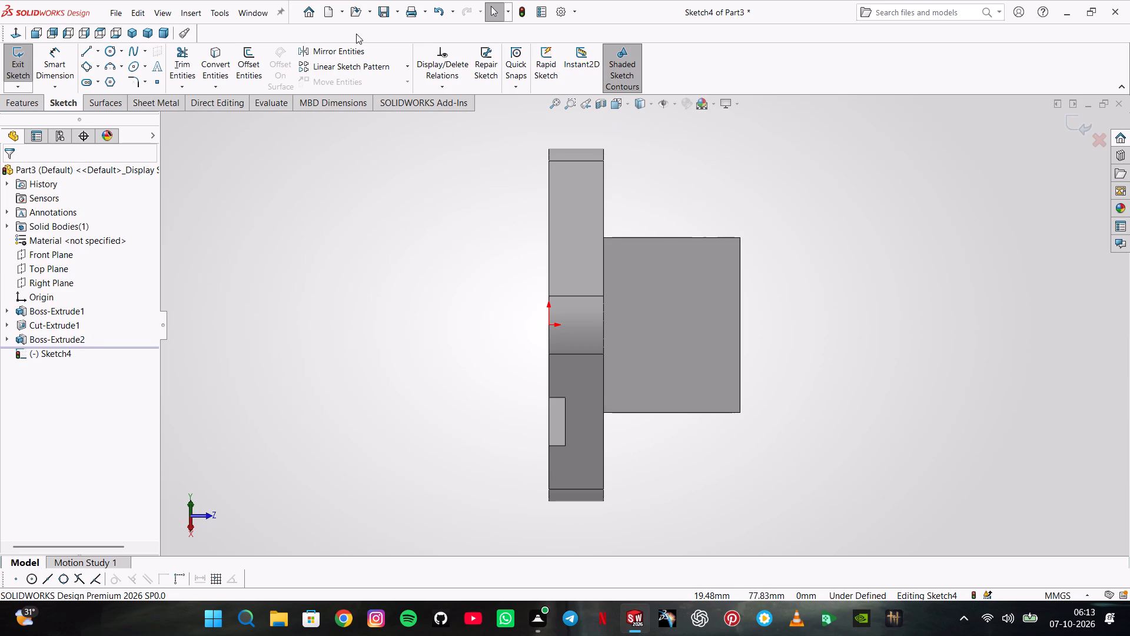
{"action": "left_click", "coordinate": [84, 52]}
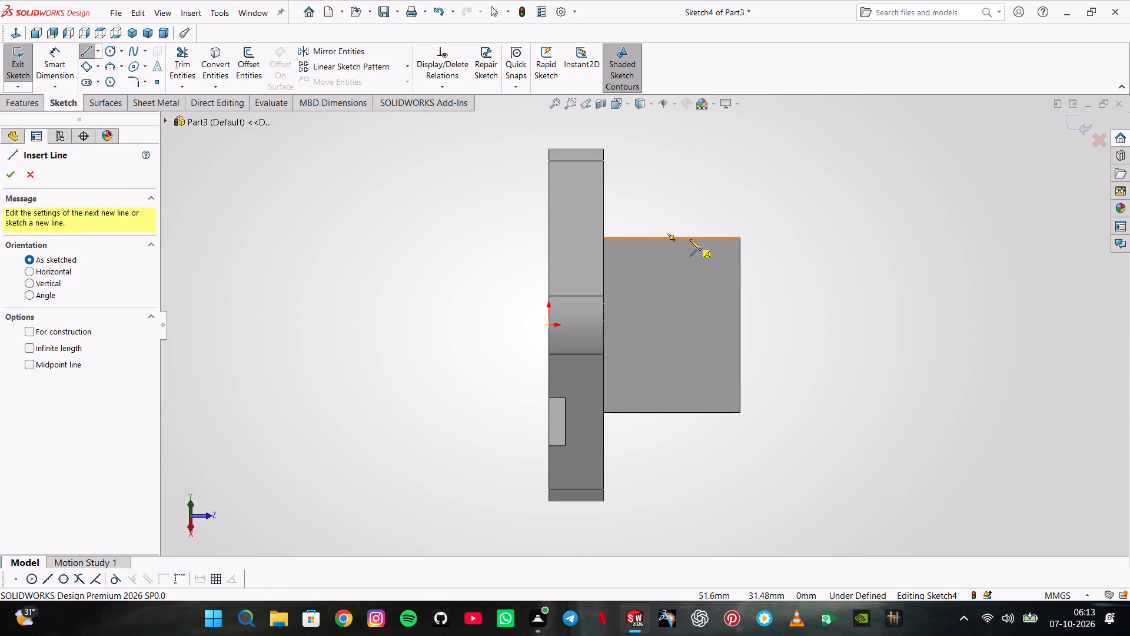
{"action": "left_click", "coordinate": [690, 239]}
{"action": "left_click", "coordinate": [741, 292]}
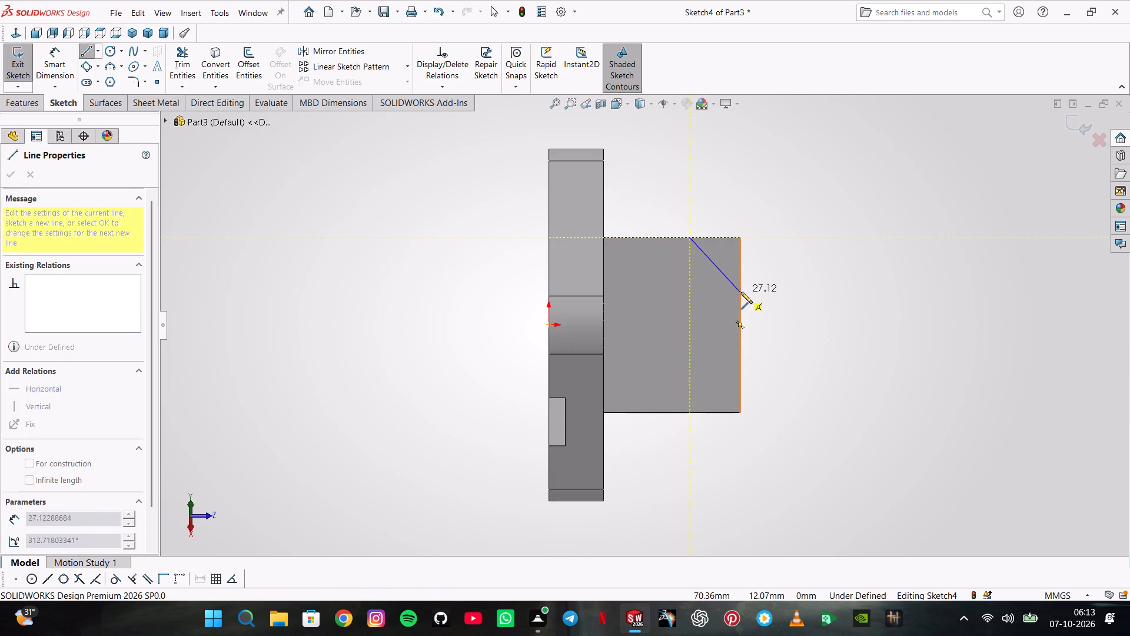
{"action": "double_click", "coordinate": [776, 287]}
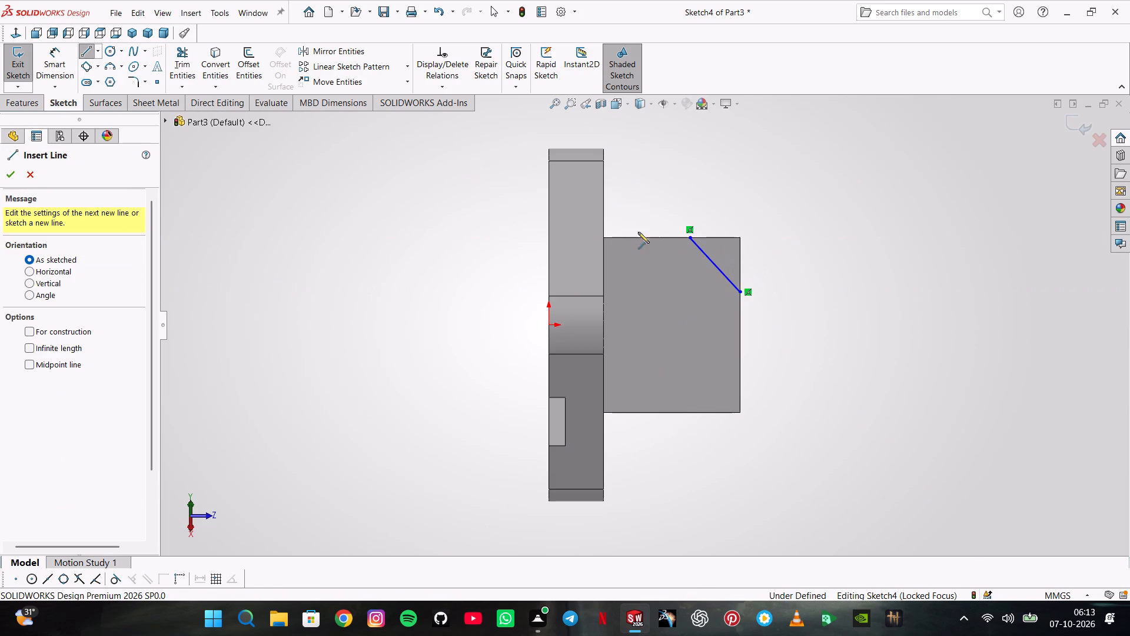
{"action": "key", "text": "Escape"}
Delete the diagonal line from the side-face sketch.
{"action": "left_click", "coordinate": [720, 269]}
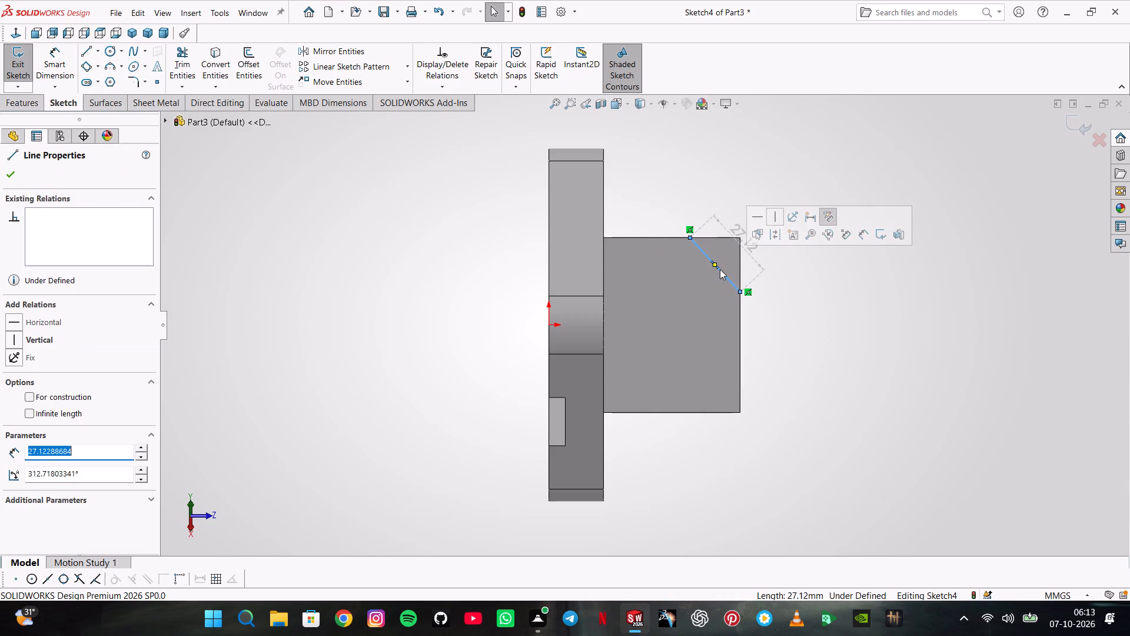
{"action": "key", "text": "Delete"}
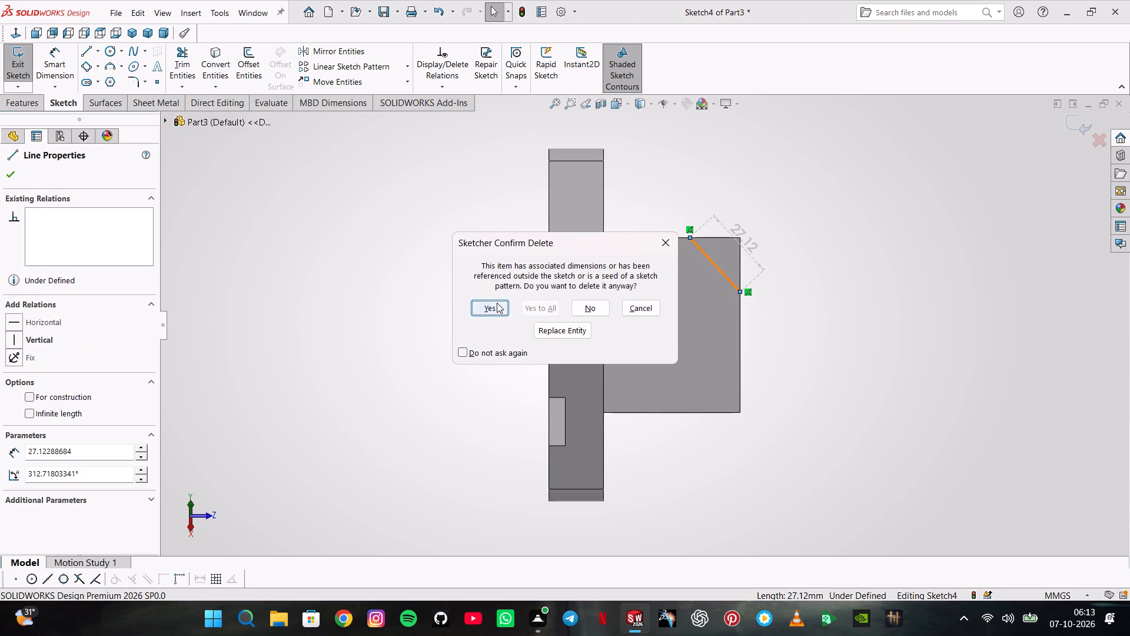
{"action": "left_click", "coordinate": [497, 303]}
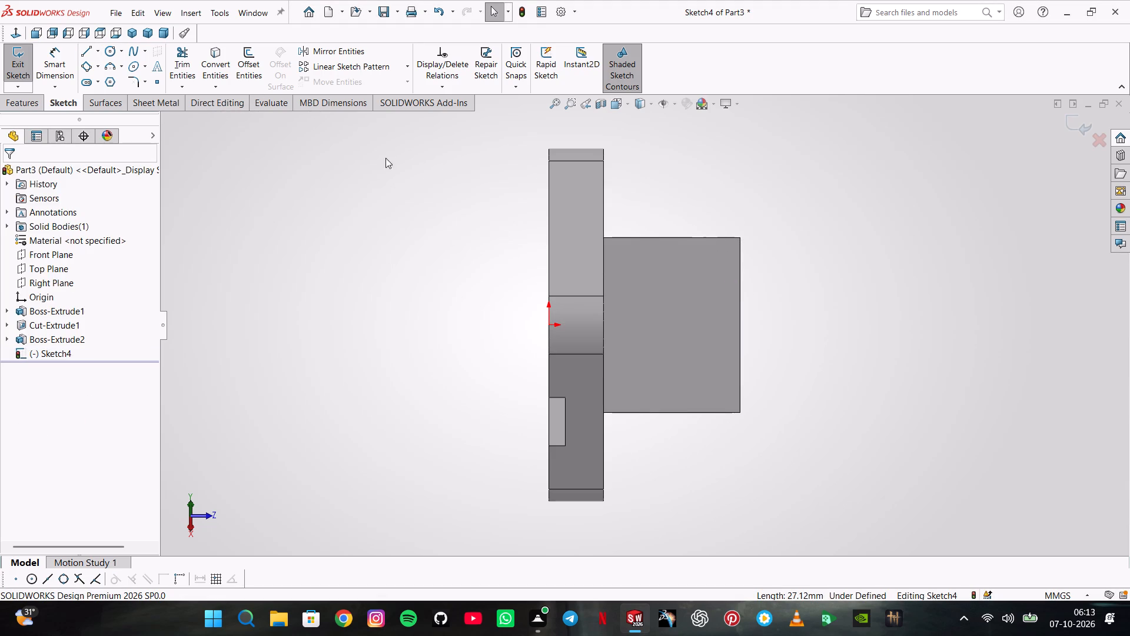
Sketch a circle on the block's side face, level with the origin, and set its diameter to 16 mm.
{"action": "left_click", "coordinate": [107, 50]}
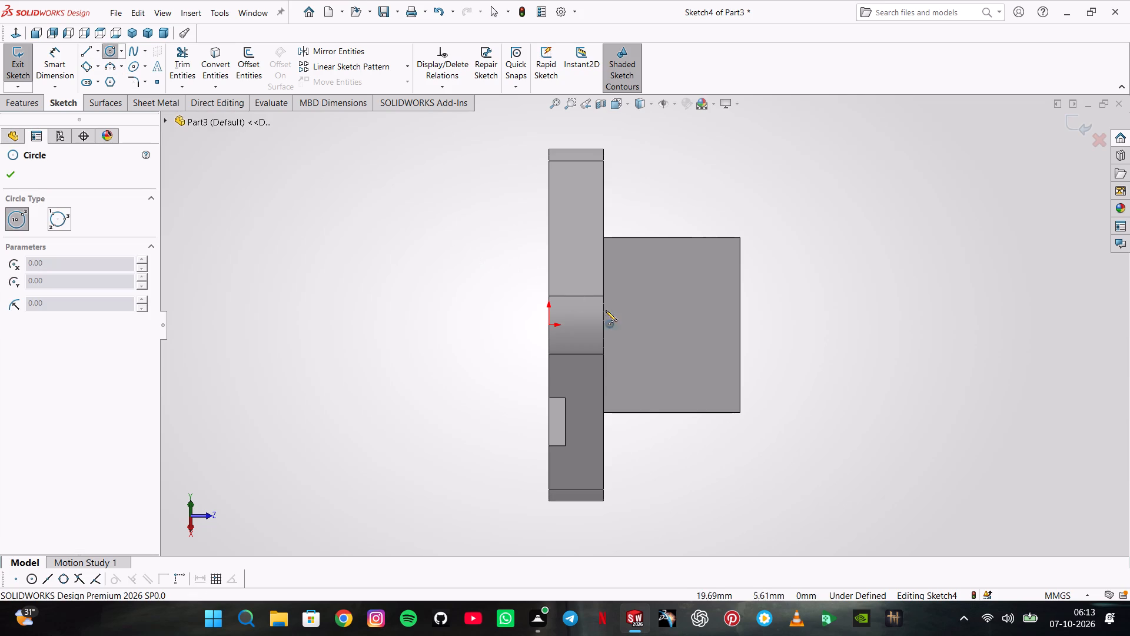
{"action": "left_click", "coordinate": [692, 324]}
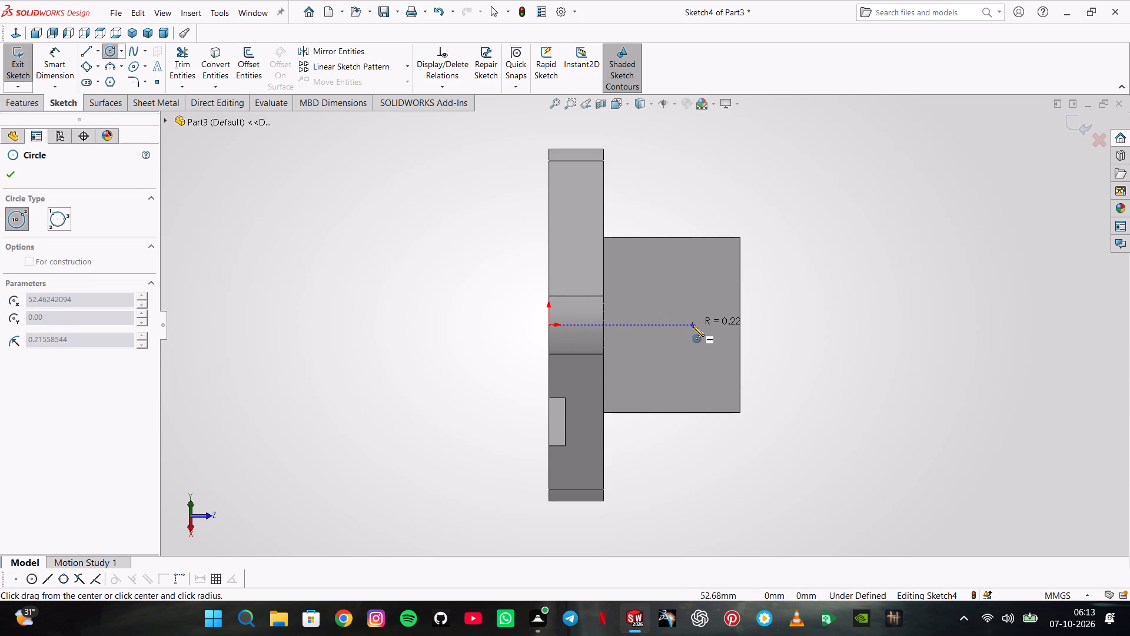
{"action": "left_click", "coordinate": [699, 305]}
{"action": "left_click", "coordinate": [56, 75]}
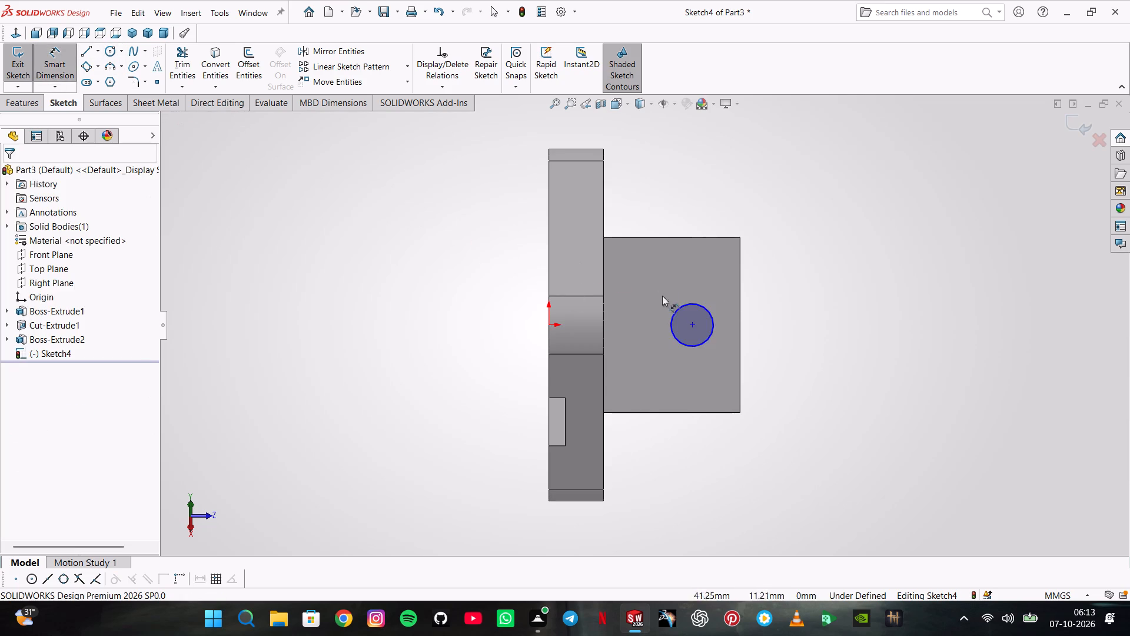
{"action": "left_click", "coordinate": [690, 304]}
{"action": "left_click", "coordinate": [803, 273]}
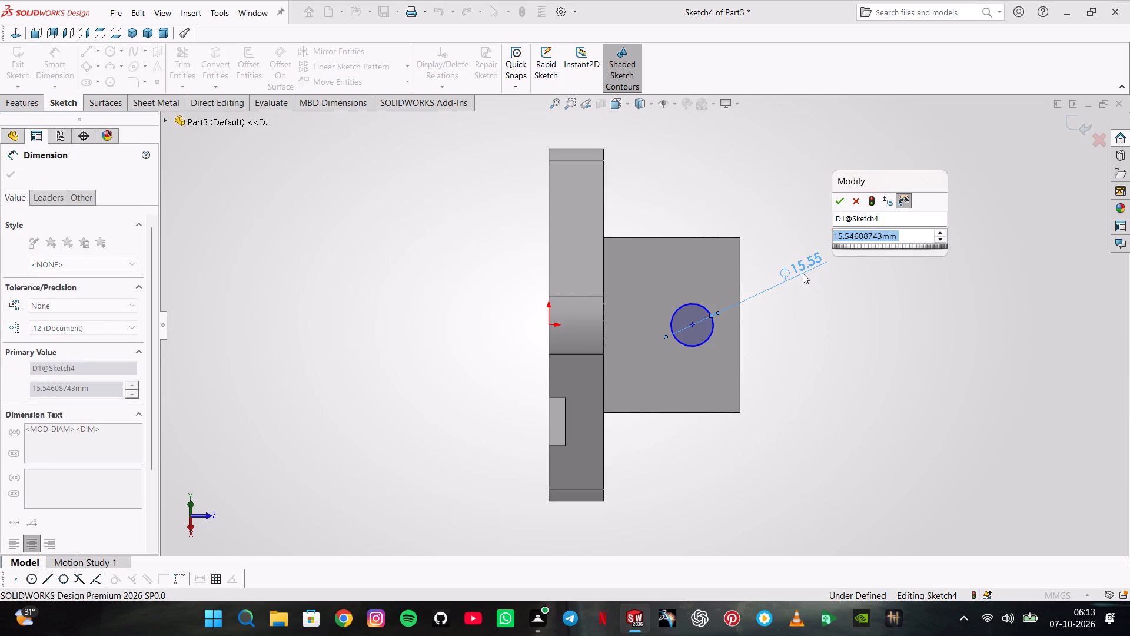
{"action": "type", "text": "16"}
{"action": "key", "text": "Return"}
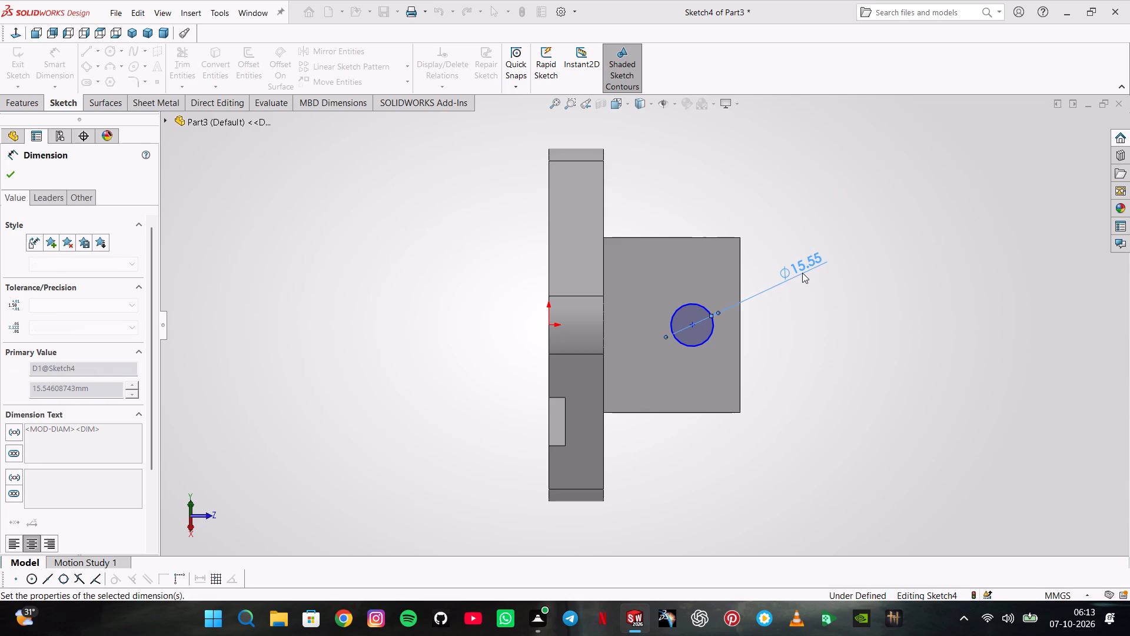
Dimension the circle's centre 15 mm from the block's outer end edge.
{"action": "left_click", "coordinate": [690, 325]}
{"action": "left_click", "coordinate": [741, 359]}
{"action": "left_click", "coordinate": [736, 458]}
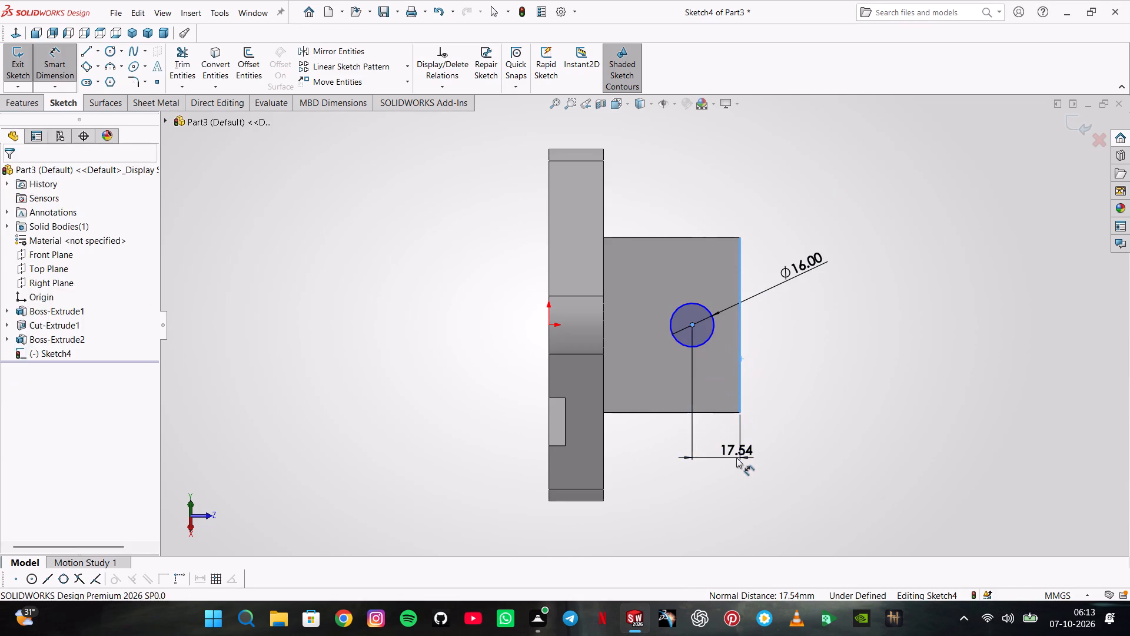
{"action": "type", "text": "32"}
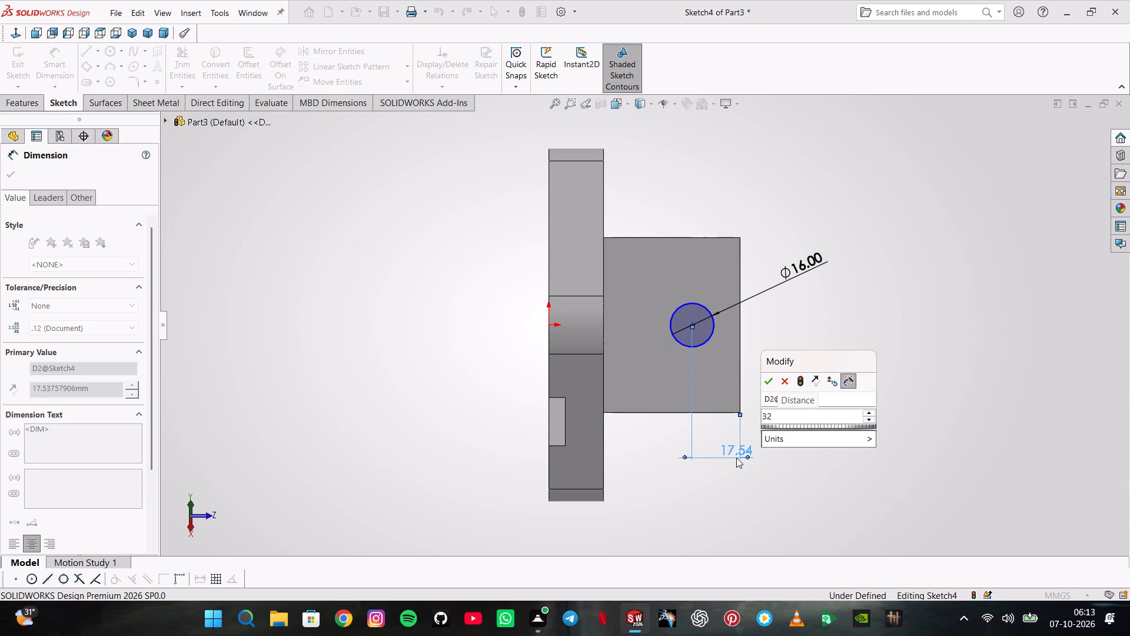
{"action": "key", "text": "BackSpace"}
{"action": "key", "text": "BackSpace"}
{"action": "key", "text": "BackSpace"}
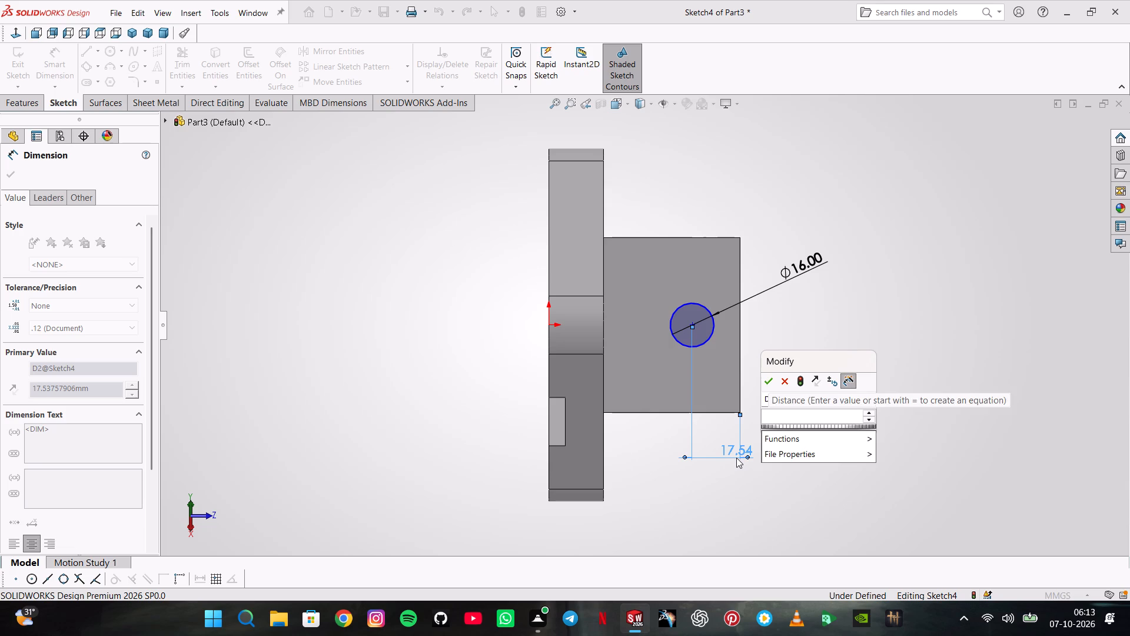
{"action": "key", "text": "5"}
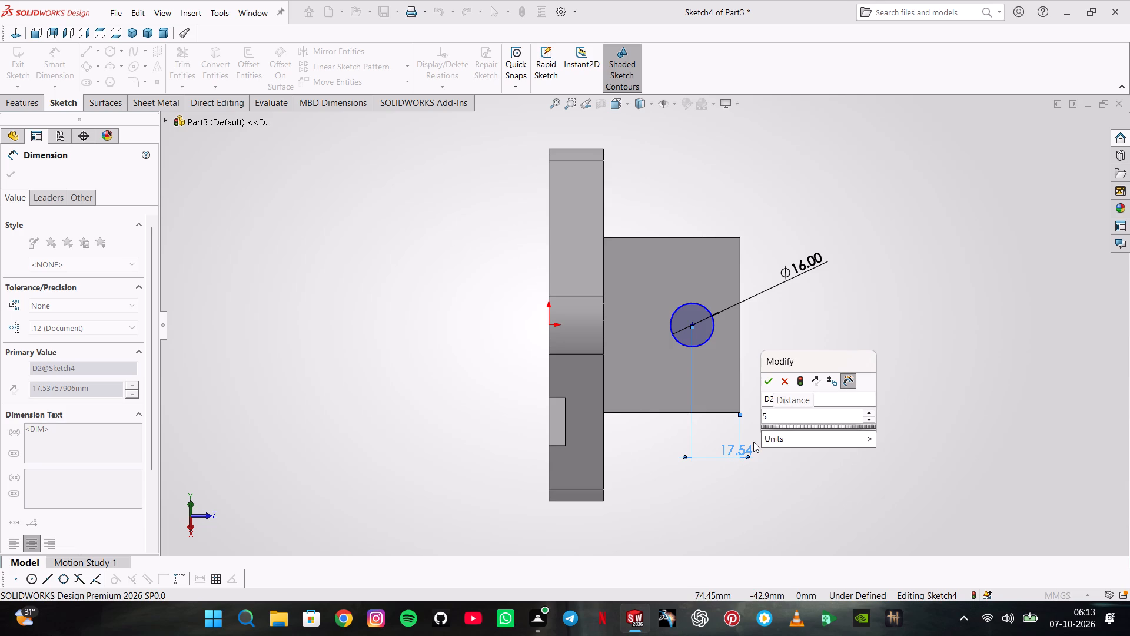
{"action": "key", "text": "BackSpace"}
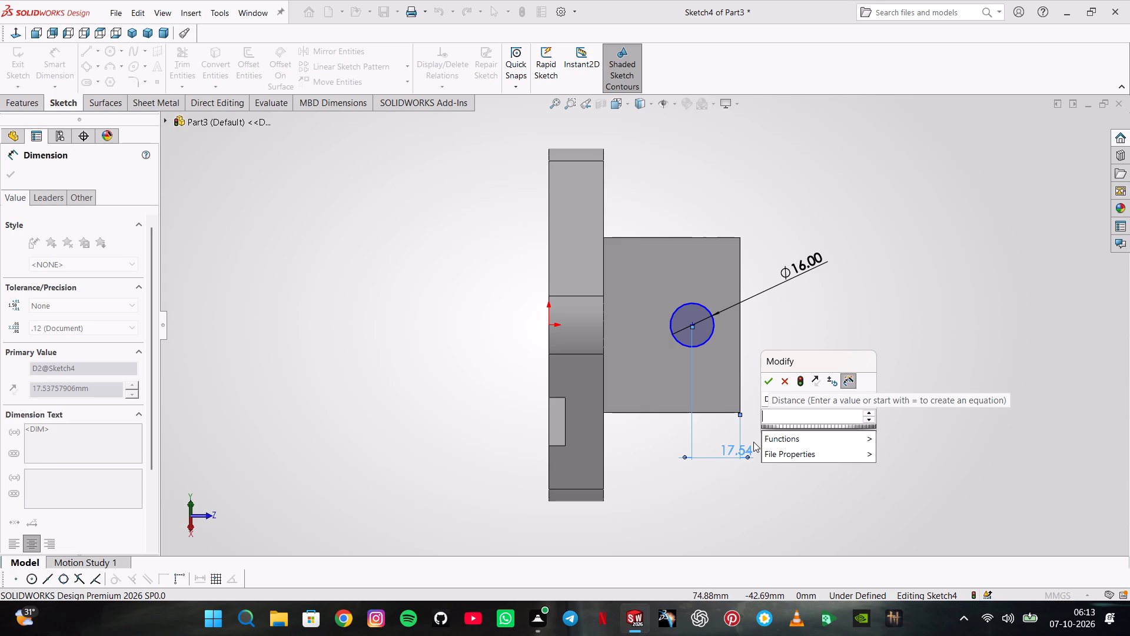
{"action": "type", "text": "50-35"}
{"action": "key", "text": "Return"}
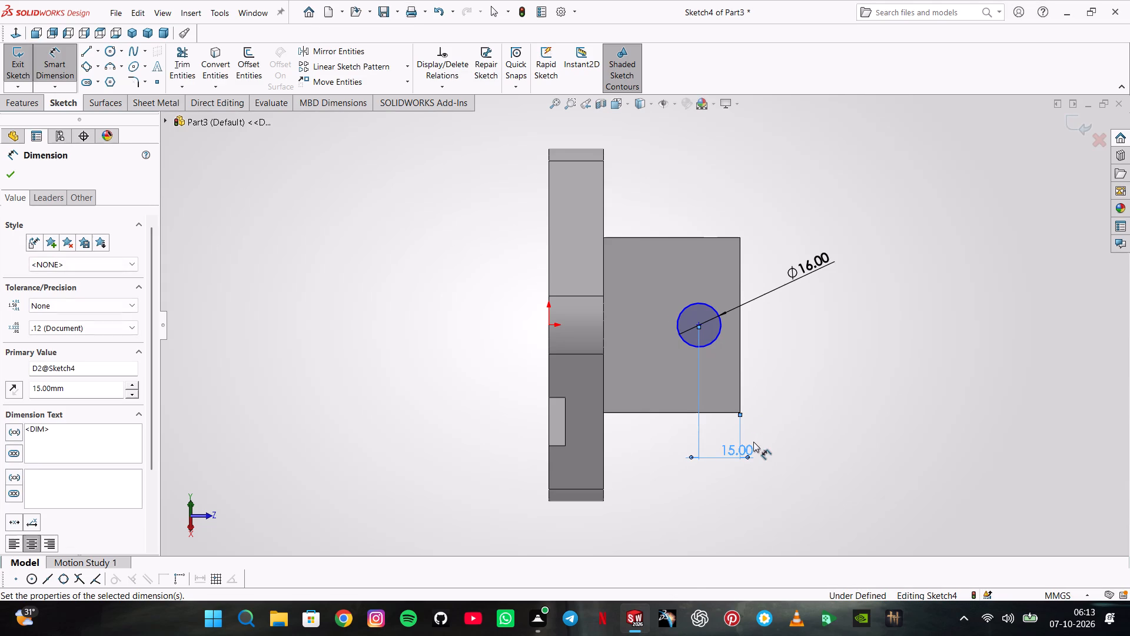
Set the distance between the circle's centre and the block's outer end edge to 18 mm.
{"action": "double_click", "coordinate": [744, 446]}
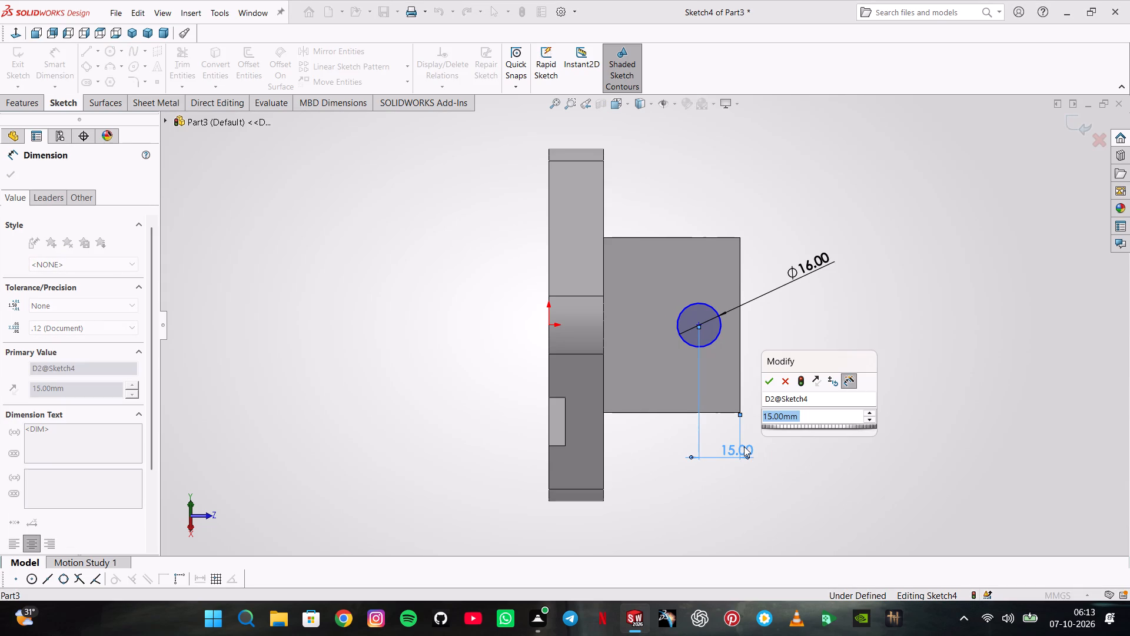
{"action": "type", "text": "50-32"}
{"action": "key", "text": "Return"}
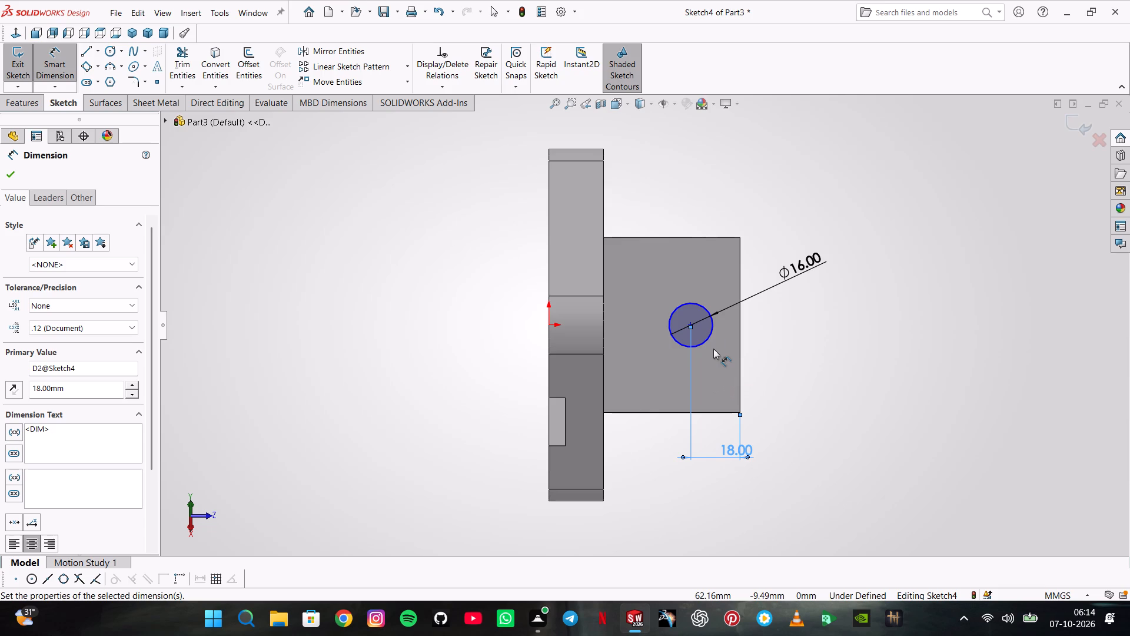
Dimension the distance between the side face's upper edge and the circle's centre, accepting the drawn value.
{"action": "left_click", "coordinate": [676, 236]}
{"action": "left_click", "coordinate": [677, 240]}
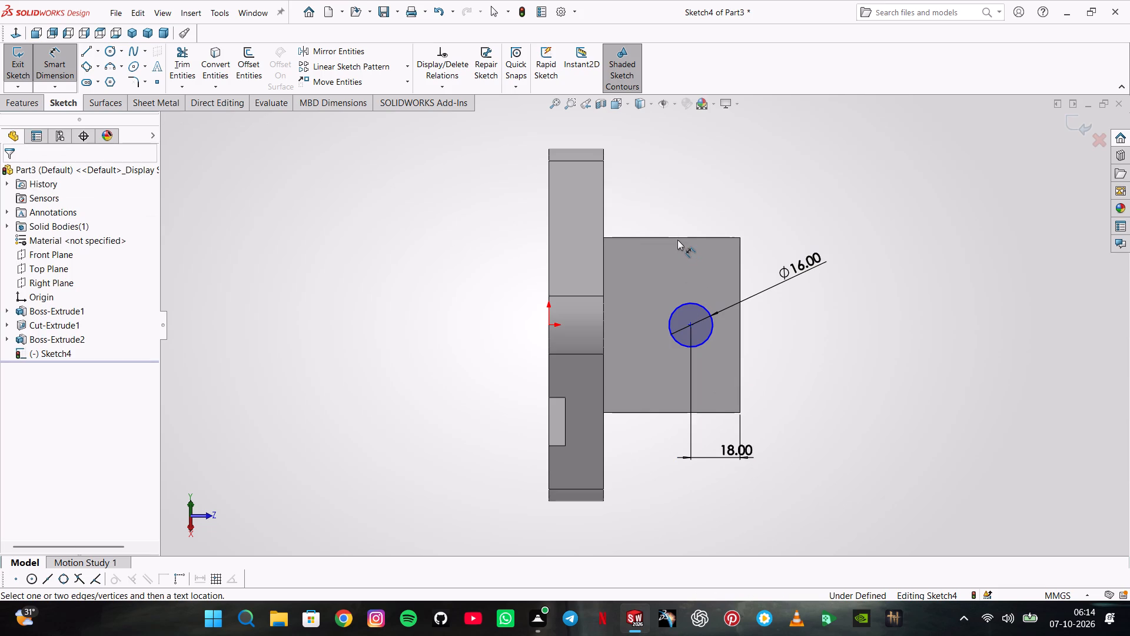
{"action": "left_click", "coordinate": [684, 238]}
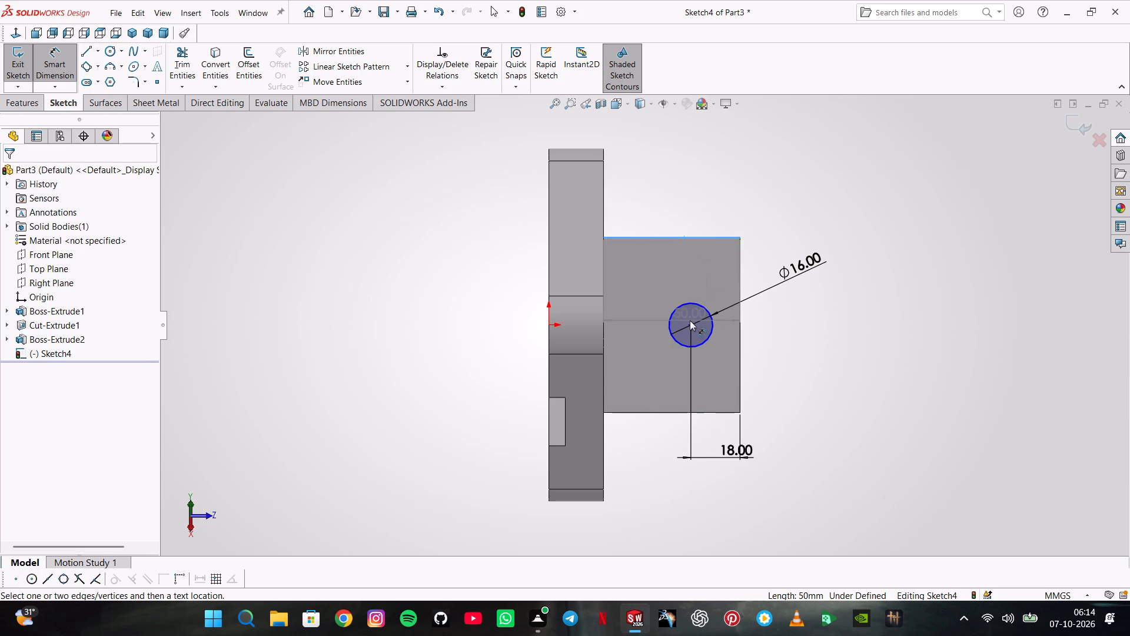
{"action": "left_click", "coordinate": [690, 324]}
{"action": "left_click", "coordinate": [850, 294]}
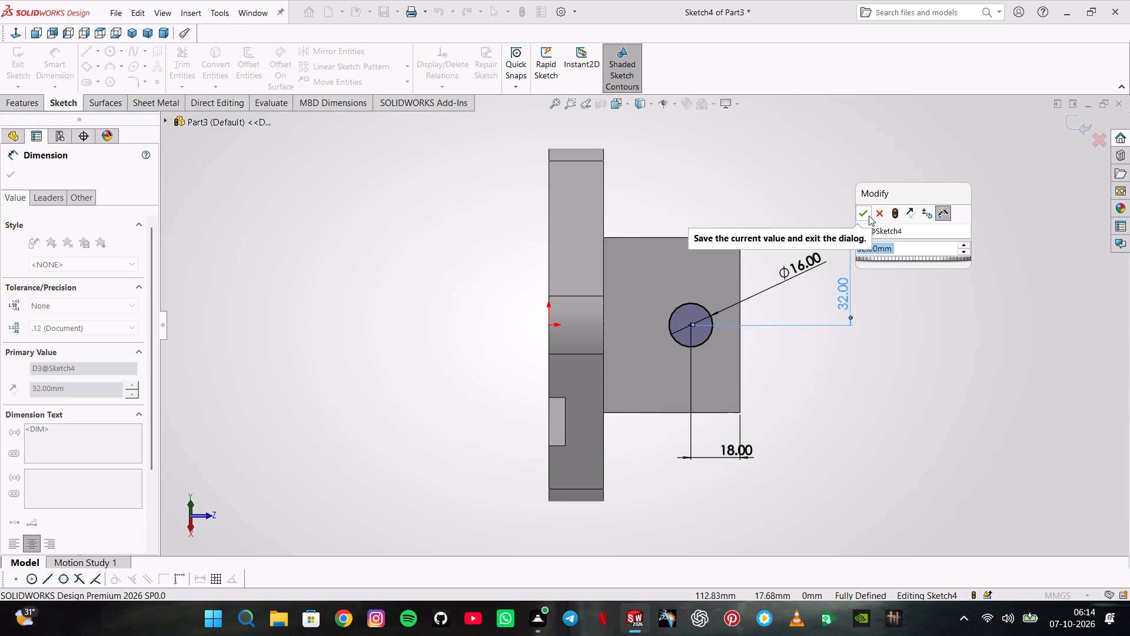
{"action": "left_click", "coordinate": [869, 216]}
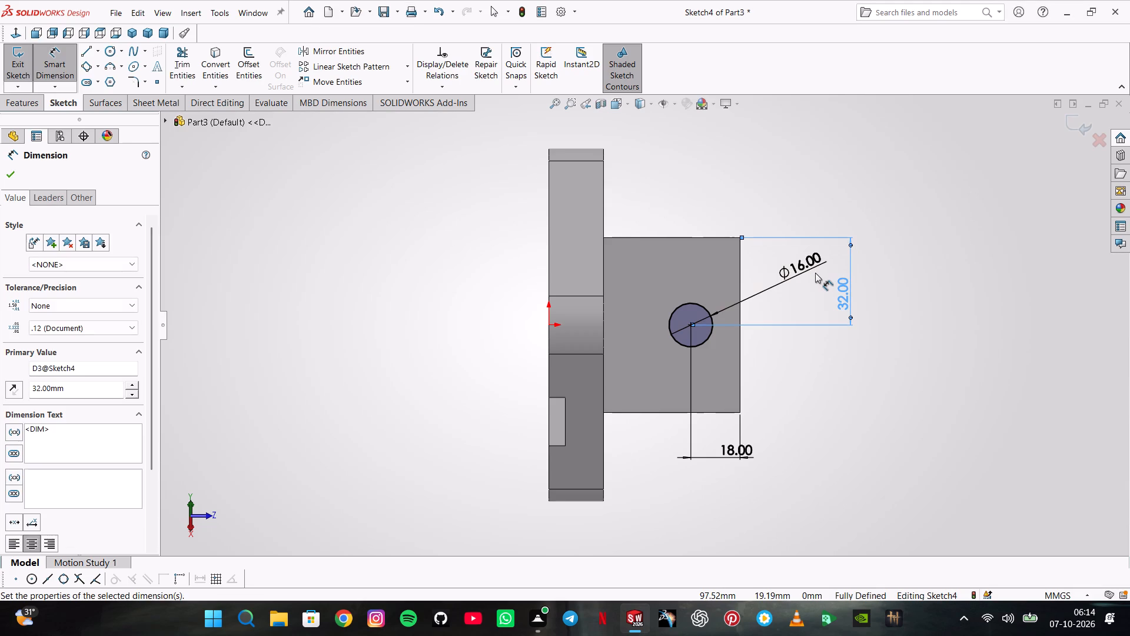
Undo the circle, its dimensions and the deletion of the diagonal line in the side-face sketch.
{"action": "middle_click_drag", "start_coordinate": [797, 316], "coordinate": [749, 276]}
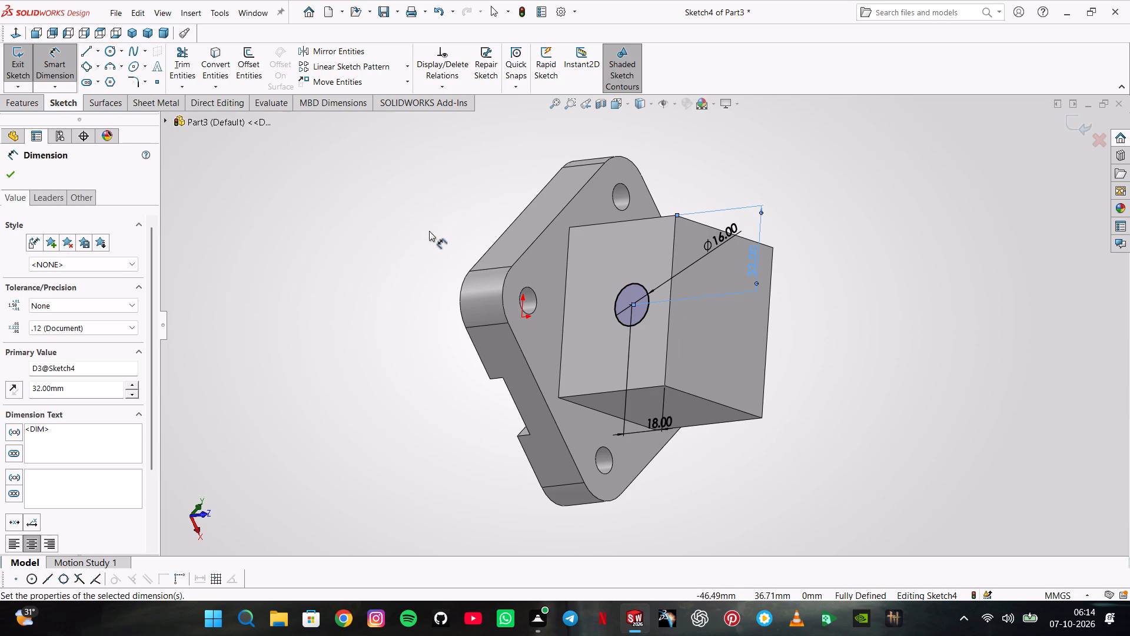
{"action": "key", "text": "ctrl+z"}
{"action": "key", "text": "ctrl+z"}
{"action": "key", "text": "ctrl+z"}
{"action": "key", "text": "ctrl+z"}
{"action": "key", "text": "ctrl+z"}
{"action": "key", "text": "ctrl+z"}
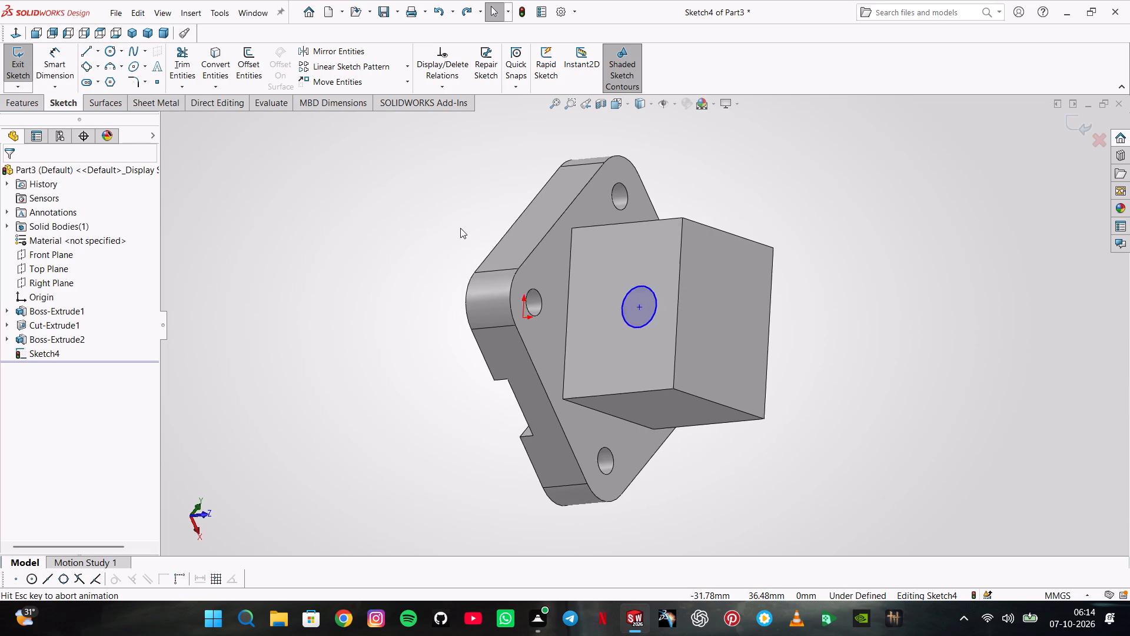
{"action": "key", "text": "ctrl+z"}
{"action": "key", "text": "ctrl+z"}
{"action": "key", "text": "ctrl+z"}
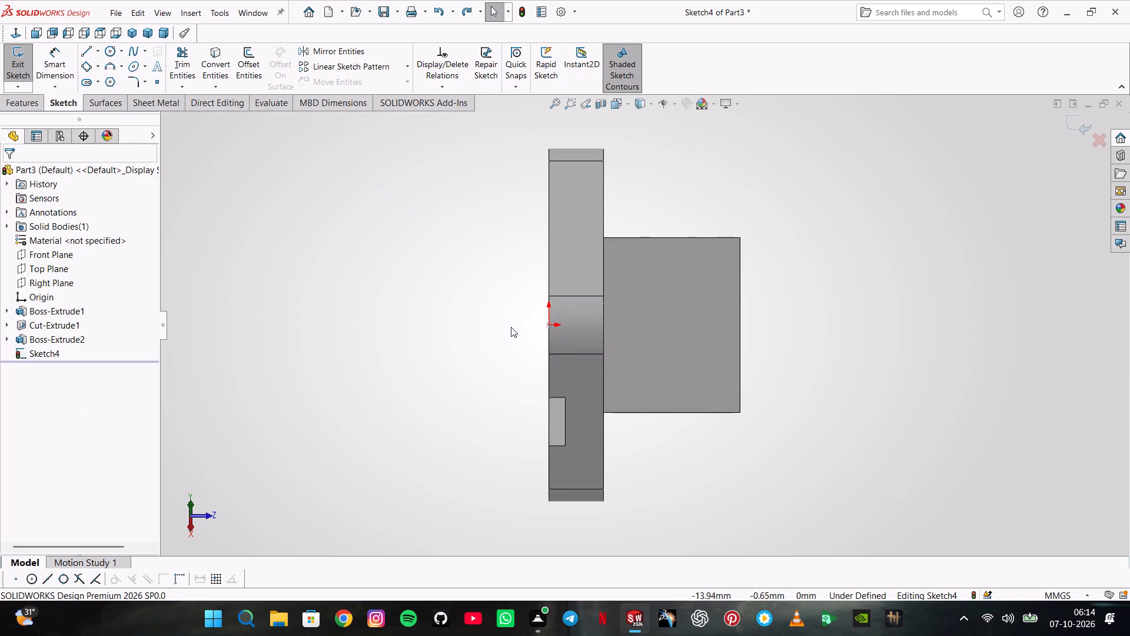
Exit the sketch containing the diagonal line on the block's side face and delete that sketch from the part.
{"action": "left_click", "coordinate": [21, 57]}
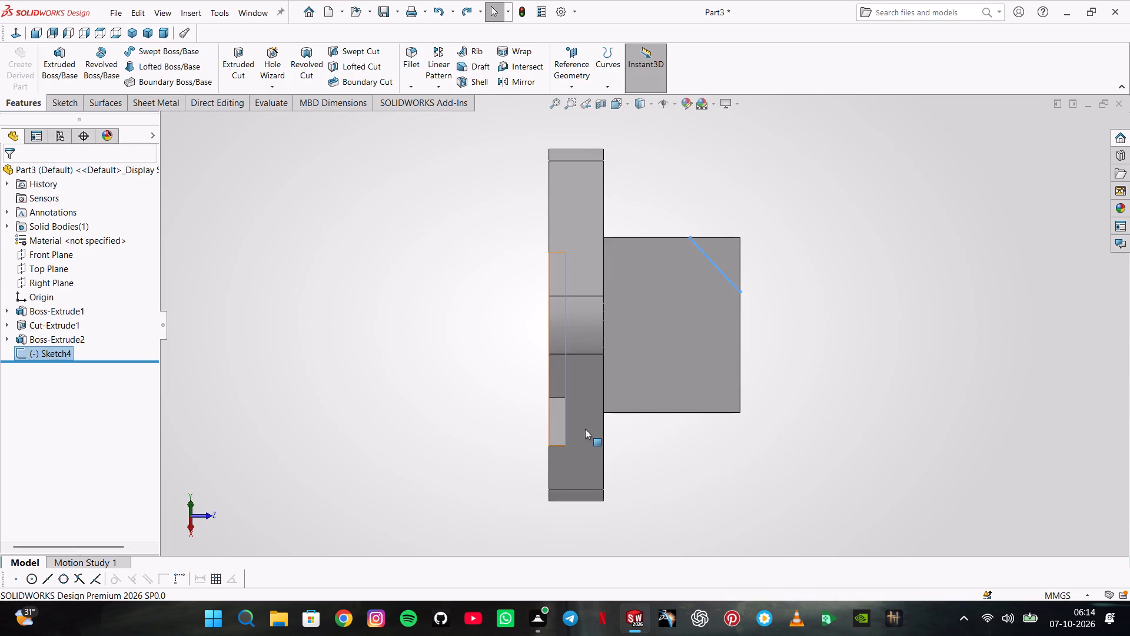
{"action": "middle_click_drag", "start_coordinate": [585, 429], "coordinate": [529, 281]}
{"action": "left_click", "coordinate": [62, 353]}
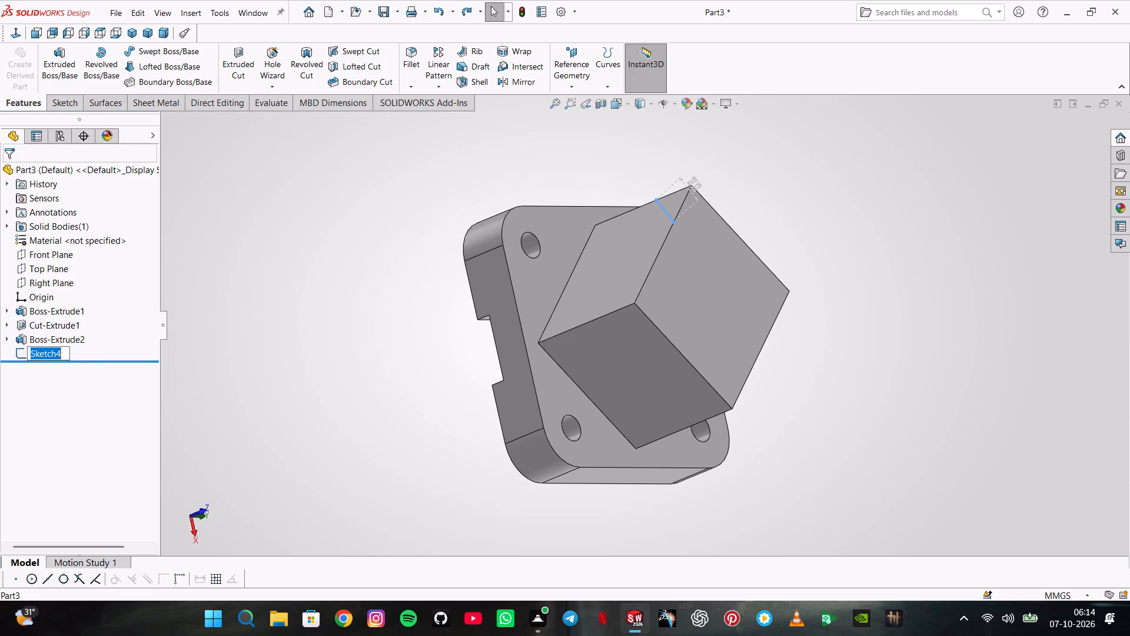
{"action": "left_click", "coordinate": [92, 353]}
{"action": "right_click", "coordinate": [66, 357]}
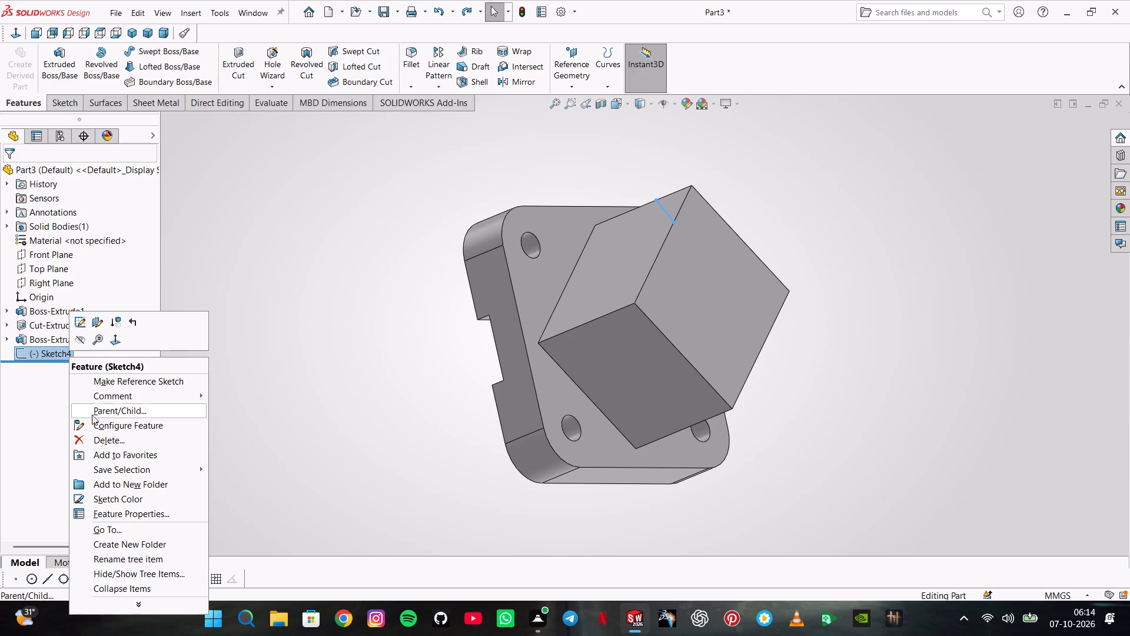
{"action": "left_click", "coordinate": [102, 436]}
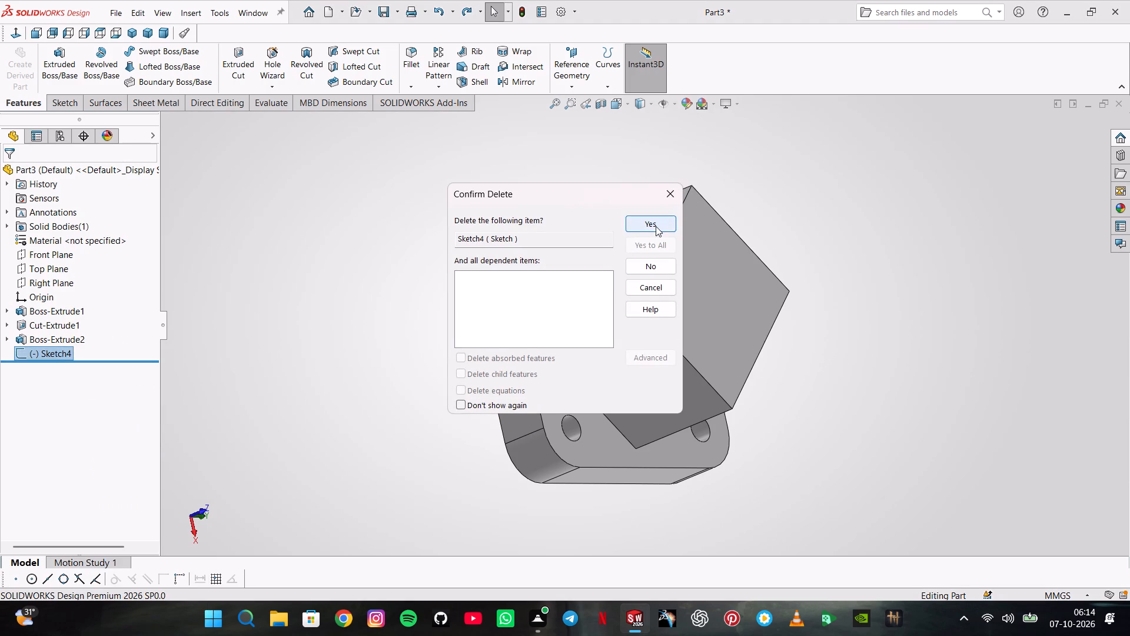
{"action": "left_click", "coordinate": [656, 226]}
Start a sketch on the block's 57 mm wide side face and draw a circle with a 16 mm diameter.
{"action": "middle_click_drag", "start_coordinate": [646, 389], "coordinate": [610, 252]}
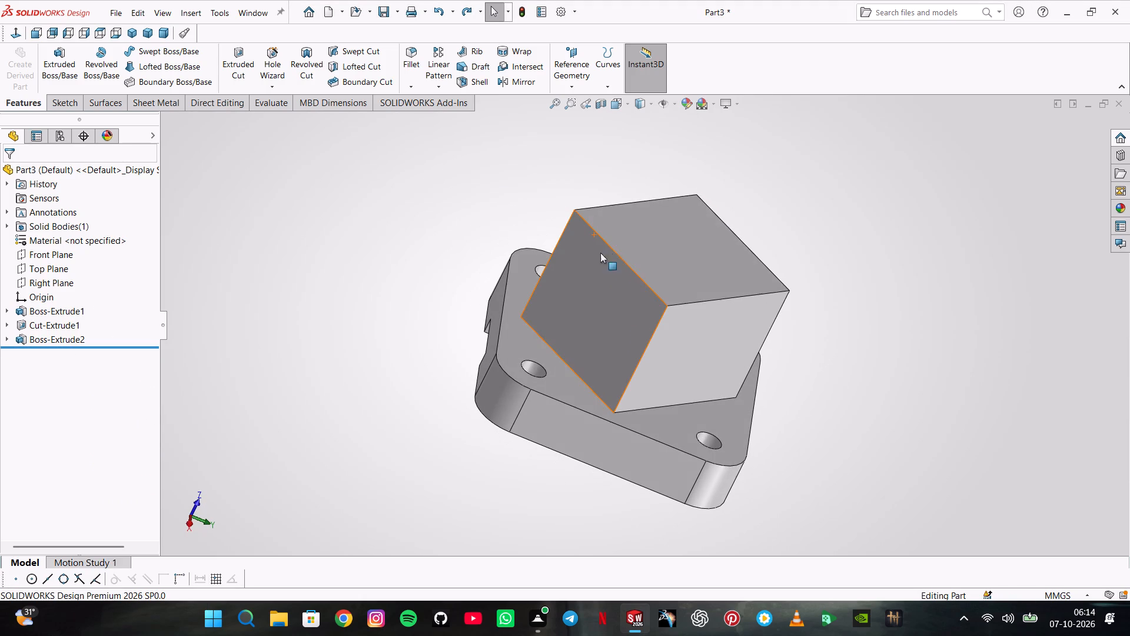
{"action": "left_click", "coordinate": [597, 256]}
{"action": "left_click", "coordinate": [656, 220]}
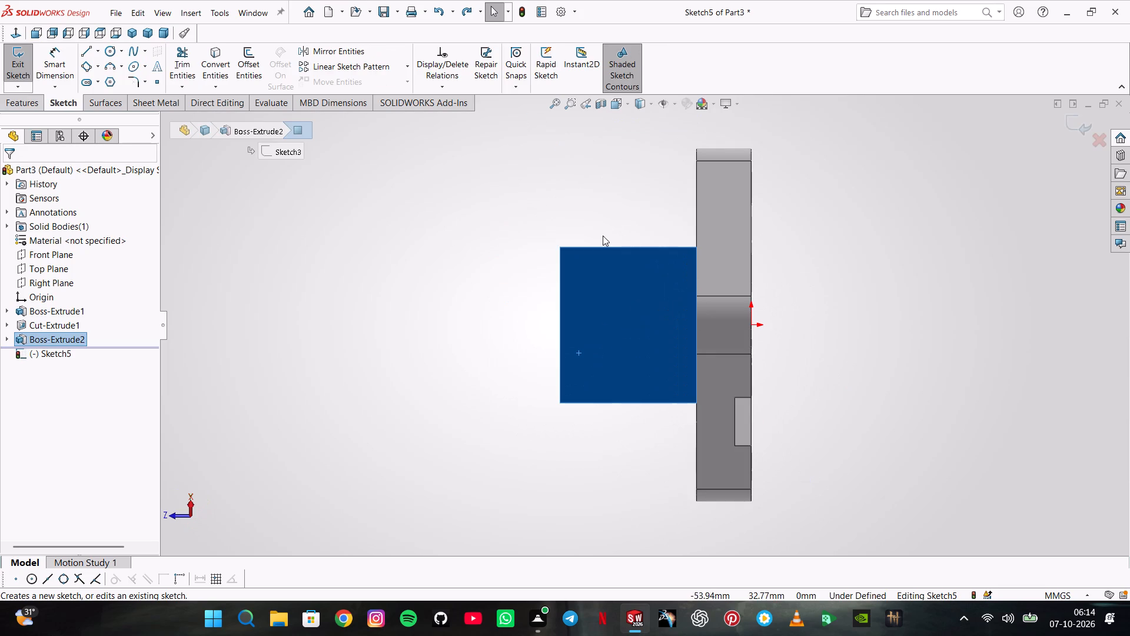
{"action": "left_click", "coordinate": [108, 51]}
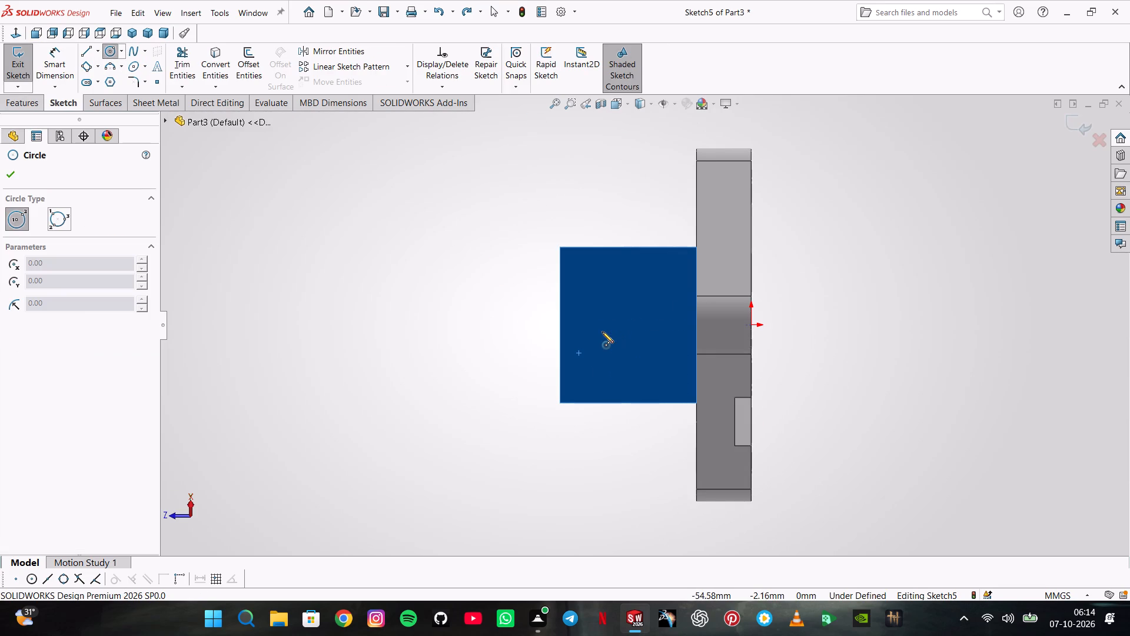
{"action": "left_click", "coordinate": [600, 337]}
{"action": "left_click", "coordinate": [604, 309]}
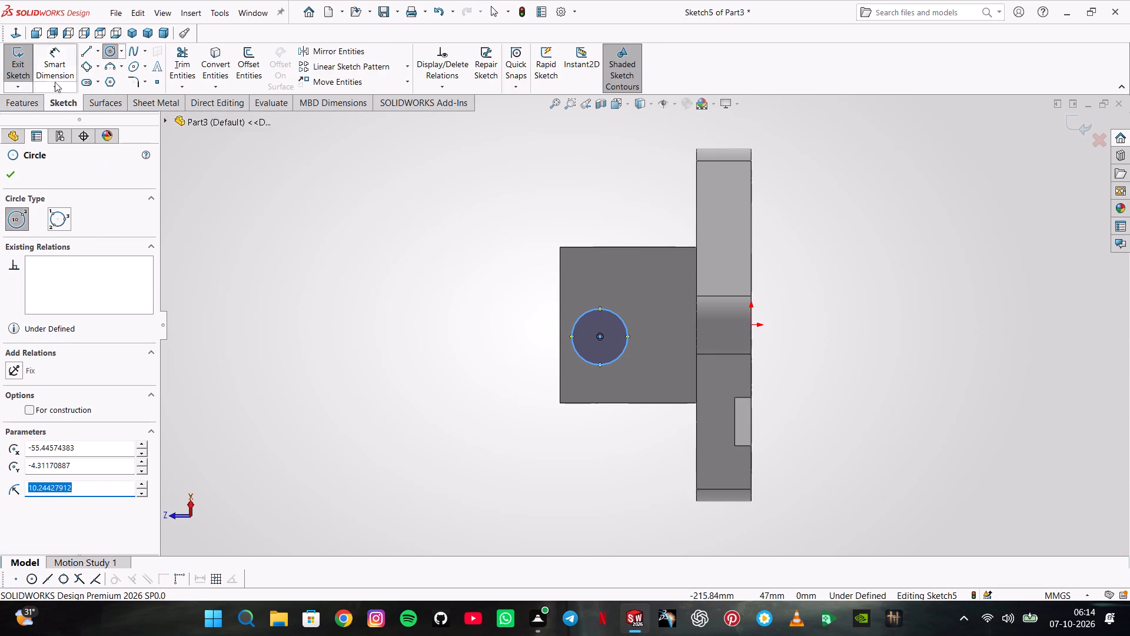
{"action": "left_click", "coordinate": [58, 72]}
{"action": "left_click", "coordinate": [597, 307]}
{"action": "left_click", "coordinate": [496, 319]}
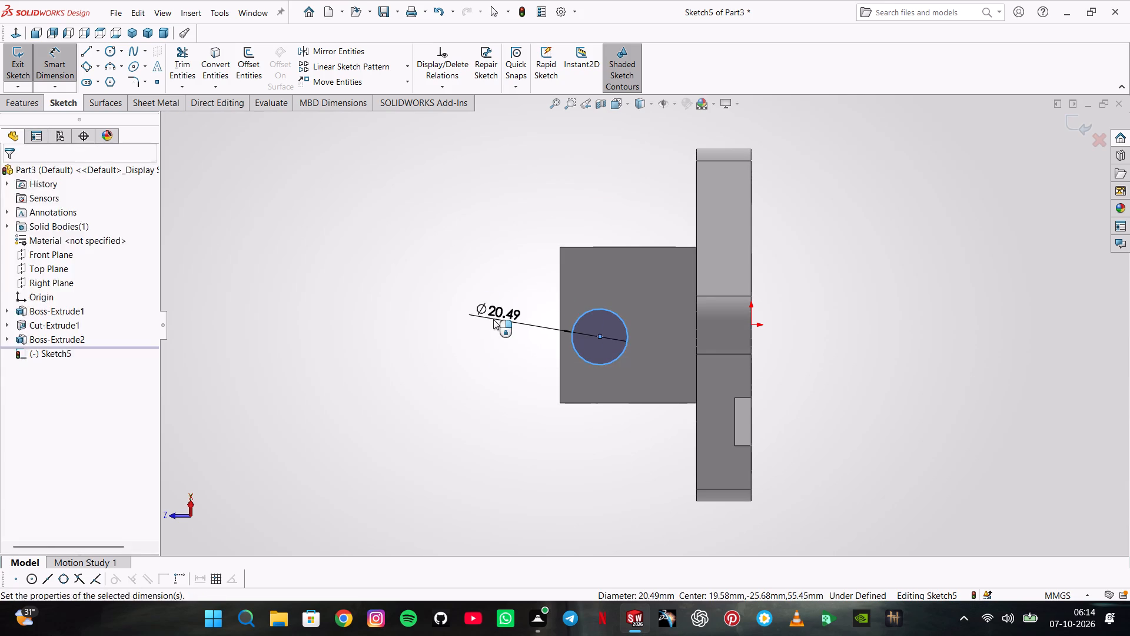
{"action": "type", "text": "16"}
{"action": "key", "text": "Return"}
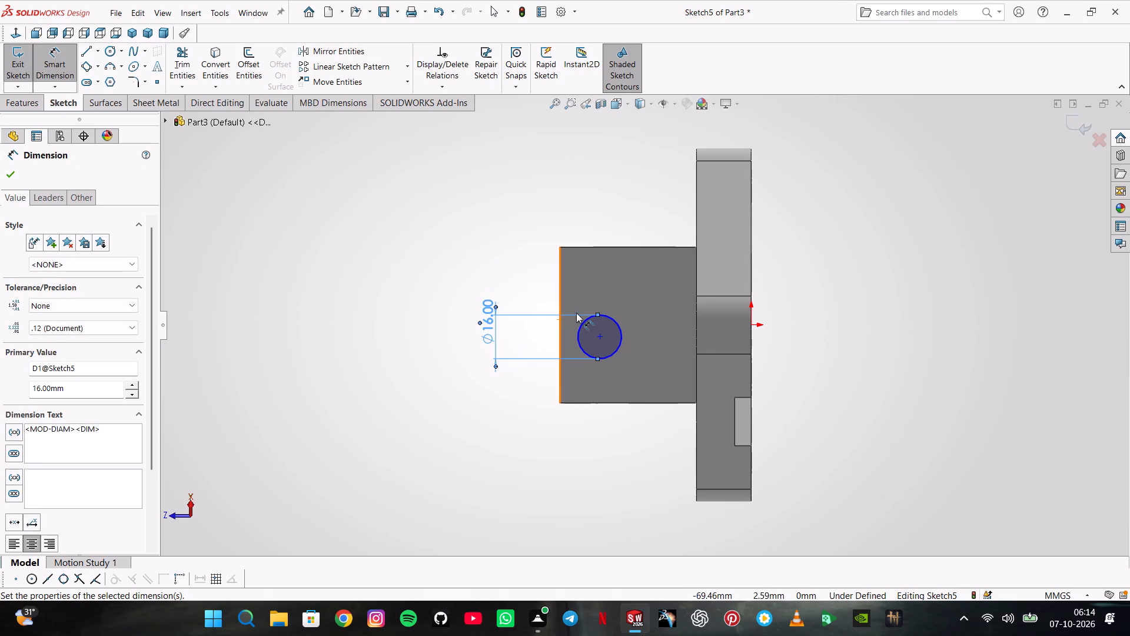
Locate the circle's centre 32 mm from the block's base edge at the plate and 32 mm from the face's lower edge.
{"action": "left_click", "coordinate": [600, 335]}
{"action": "left_click", "coordinate": [696, 274]}
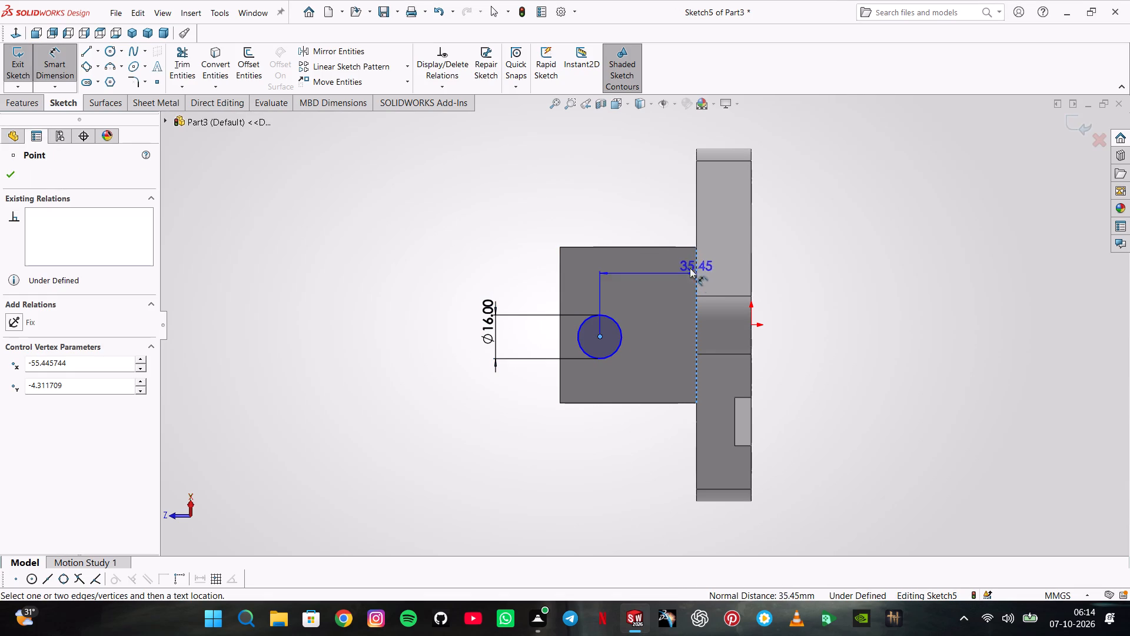
{"action": "left_click", "coordinate": [656, 181]}
{"action": "type", "text": "32"}
{"action": "key", "text": "Return"}
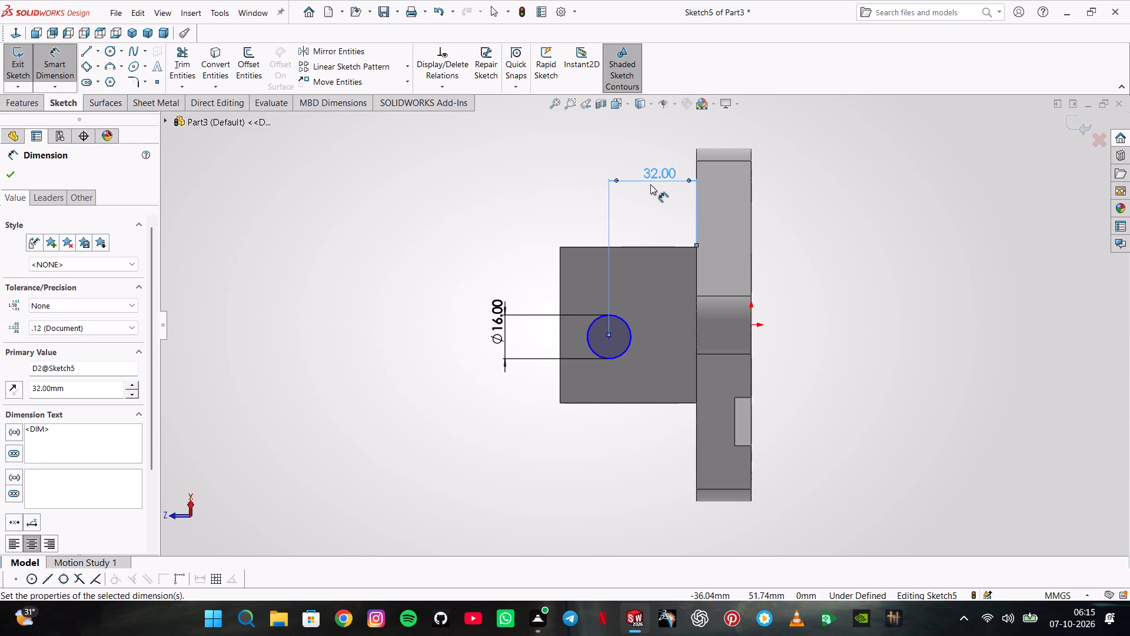
{"action": "left_click", "coordinate": [609, 338]}
{"action": "left_click", "coordinate": [626, 405]}
{"action": "left_click", "coordinate": [451, 386]}
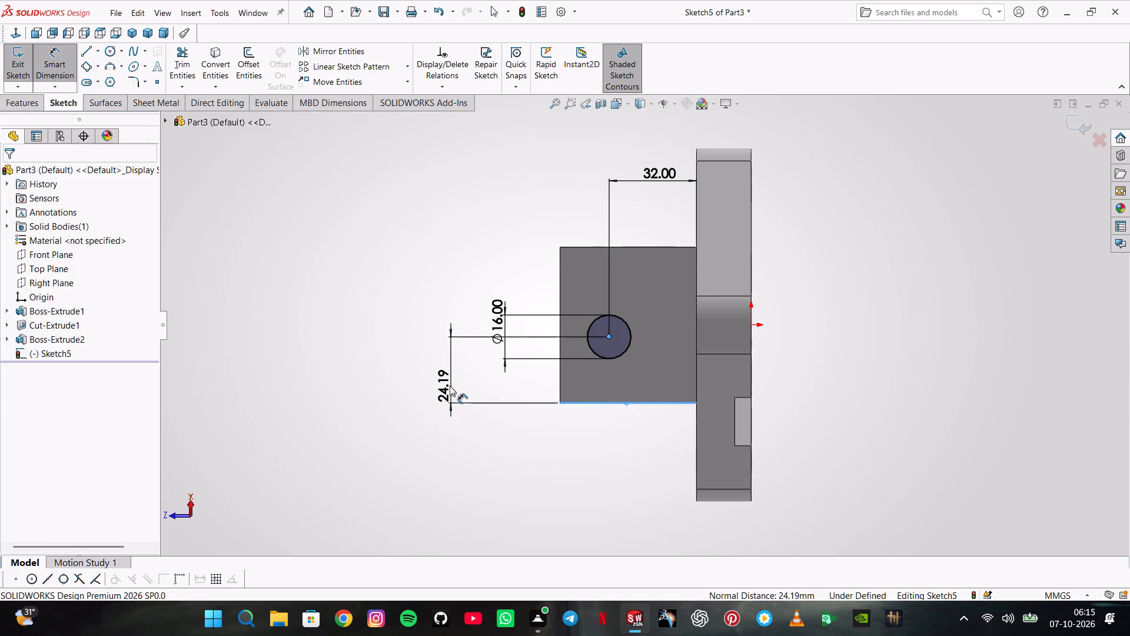
{"action": "type", "text": "32"}
{"action": "key", "text": "Return"}
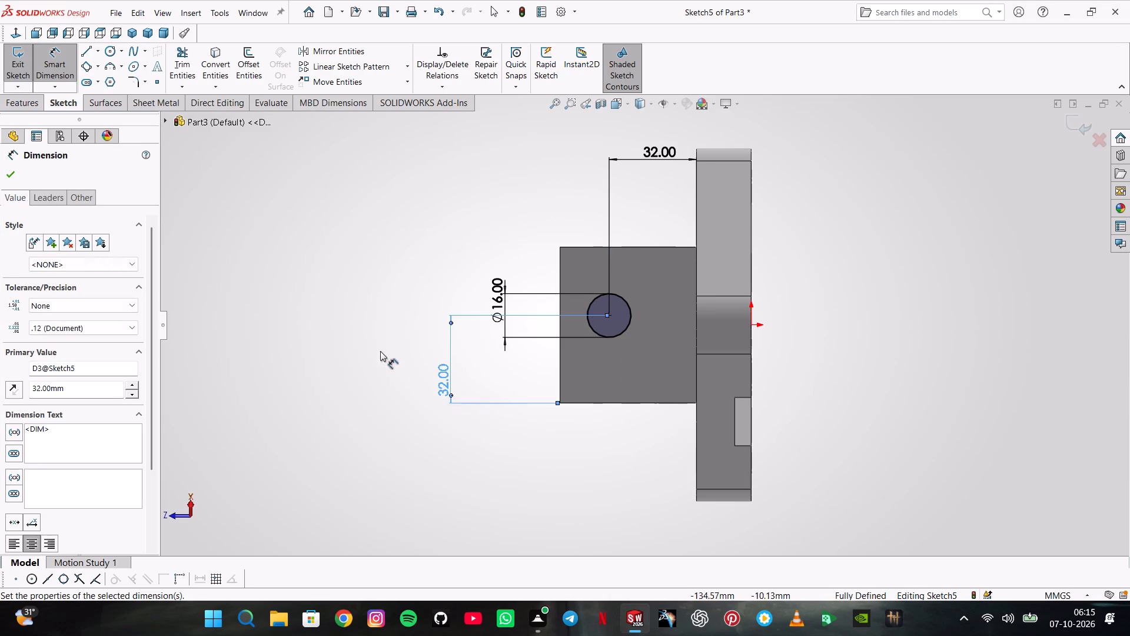
Cut the 16 mm circle through all in both directions to make a hole through the block.
{"action": "left_click", "coordinate": [29, 100]}
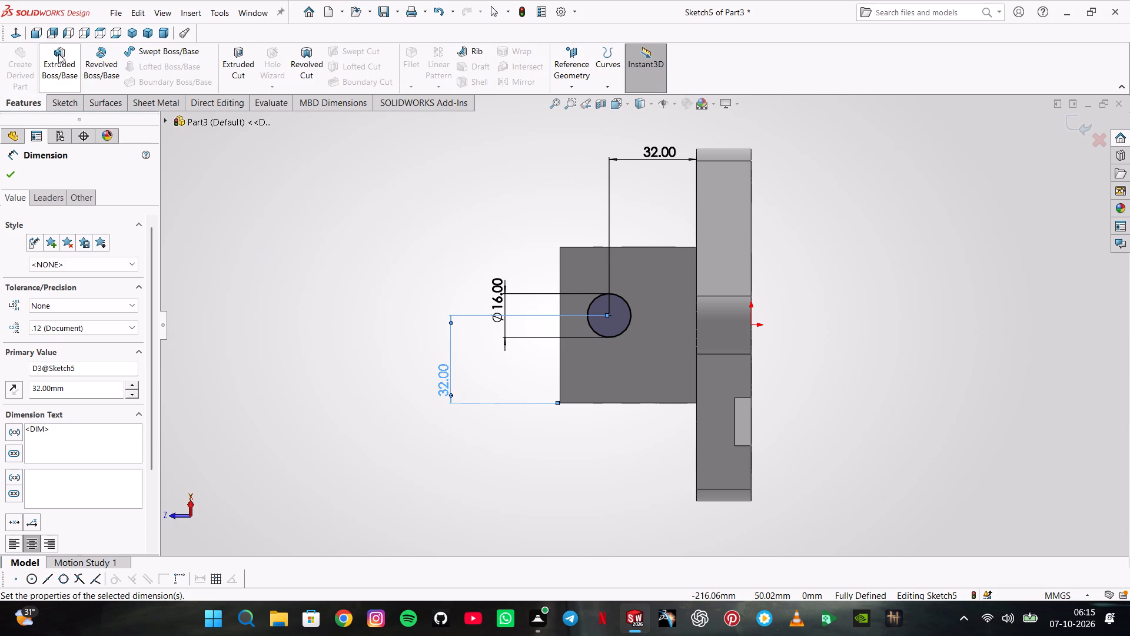
{"action": "left_click", "coordinate": [234, 58]}
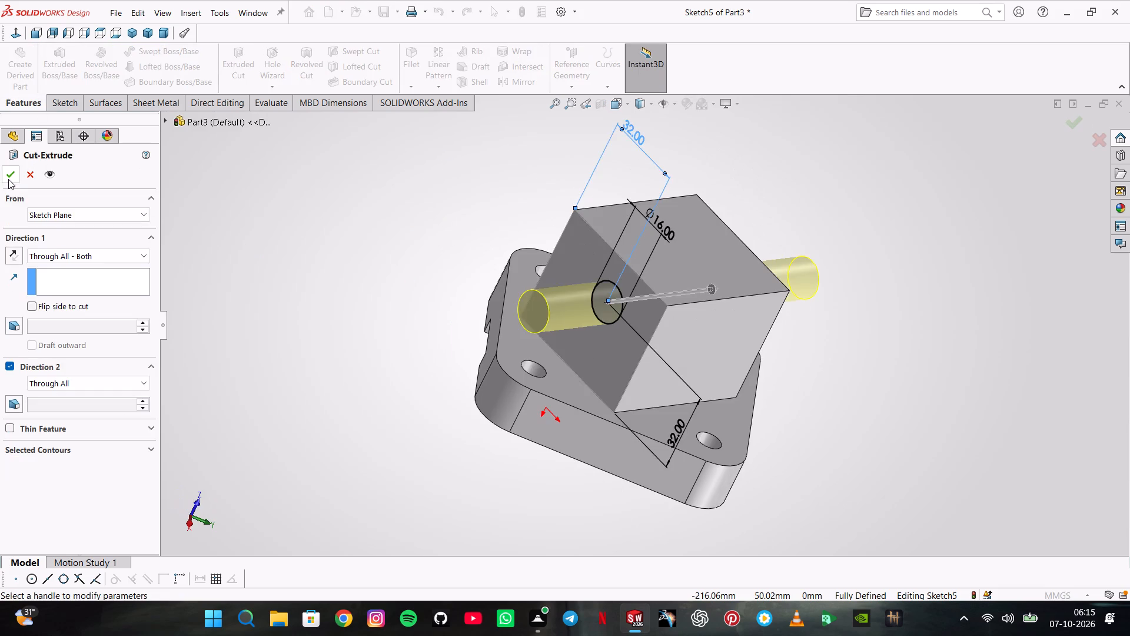
{"action": "left_click", "coordinate": [8, 179]}
{"action": "left_click", "coordinate": [250, 205]}
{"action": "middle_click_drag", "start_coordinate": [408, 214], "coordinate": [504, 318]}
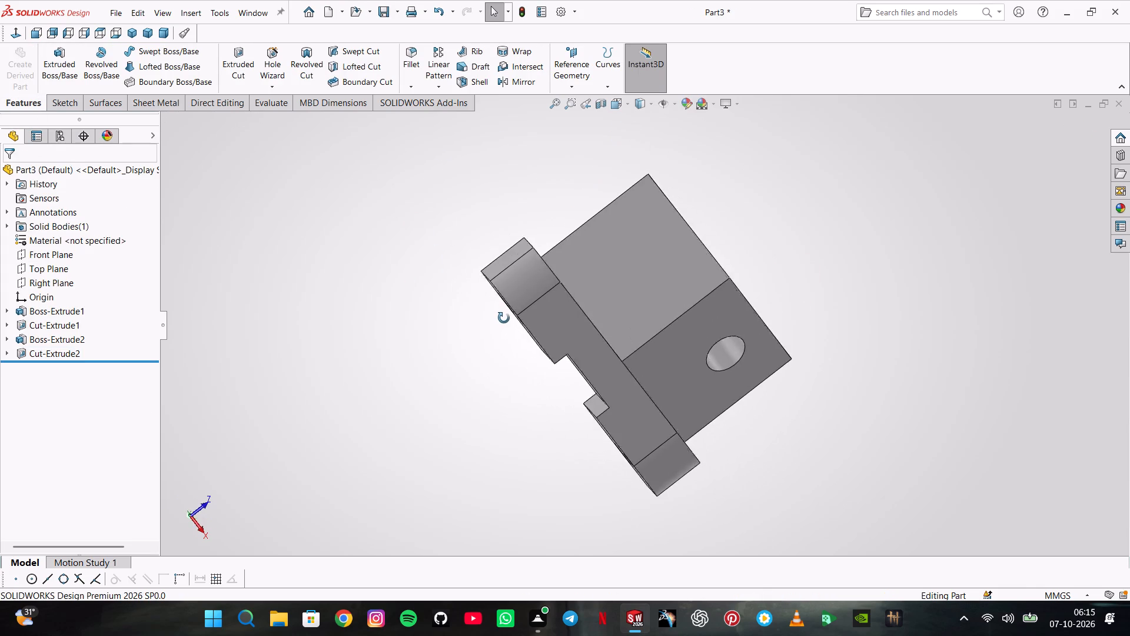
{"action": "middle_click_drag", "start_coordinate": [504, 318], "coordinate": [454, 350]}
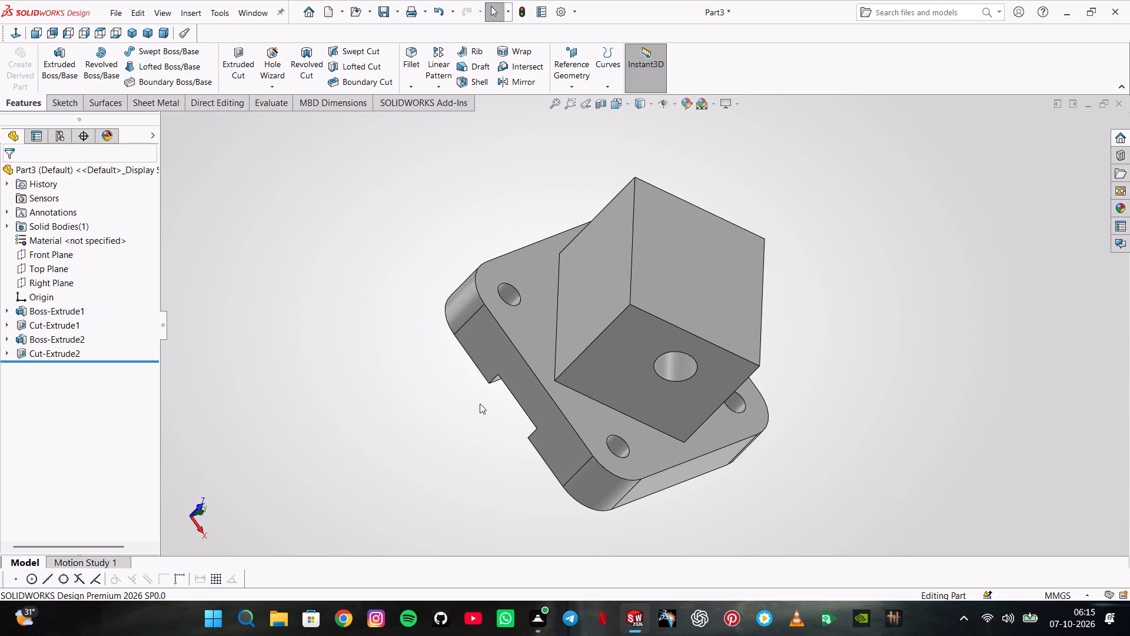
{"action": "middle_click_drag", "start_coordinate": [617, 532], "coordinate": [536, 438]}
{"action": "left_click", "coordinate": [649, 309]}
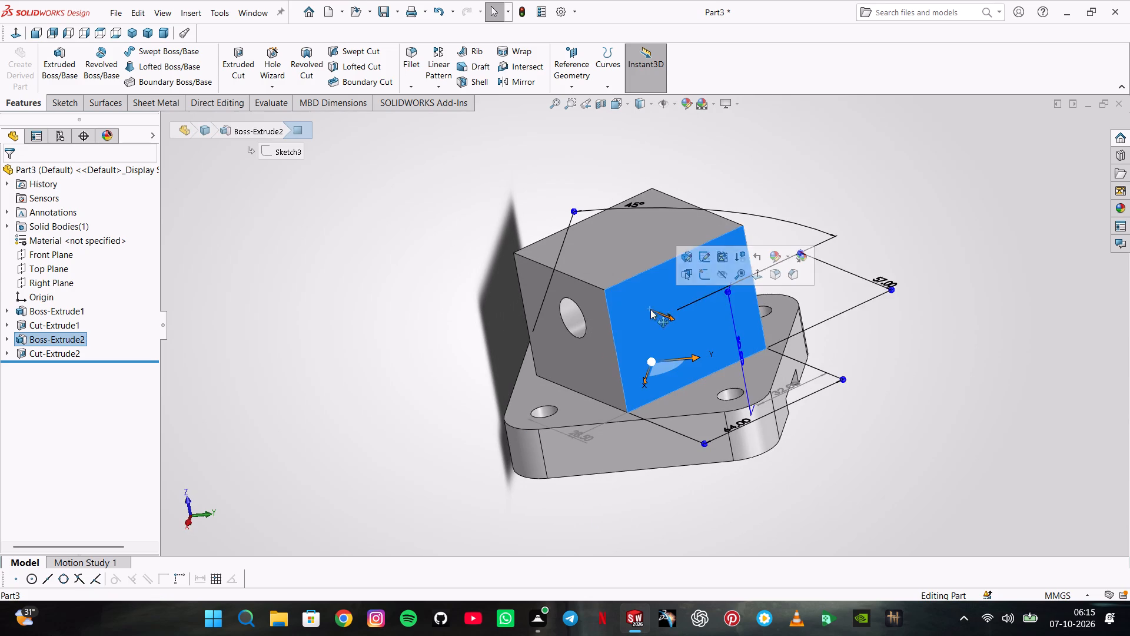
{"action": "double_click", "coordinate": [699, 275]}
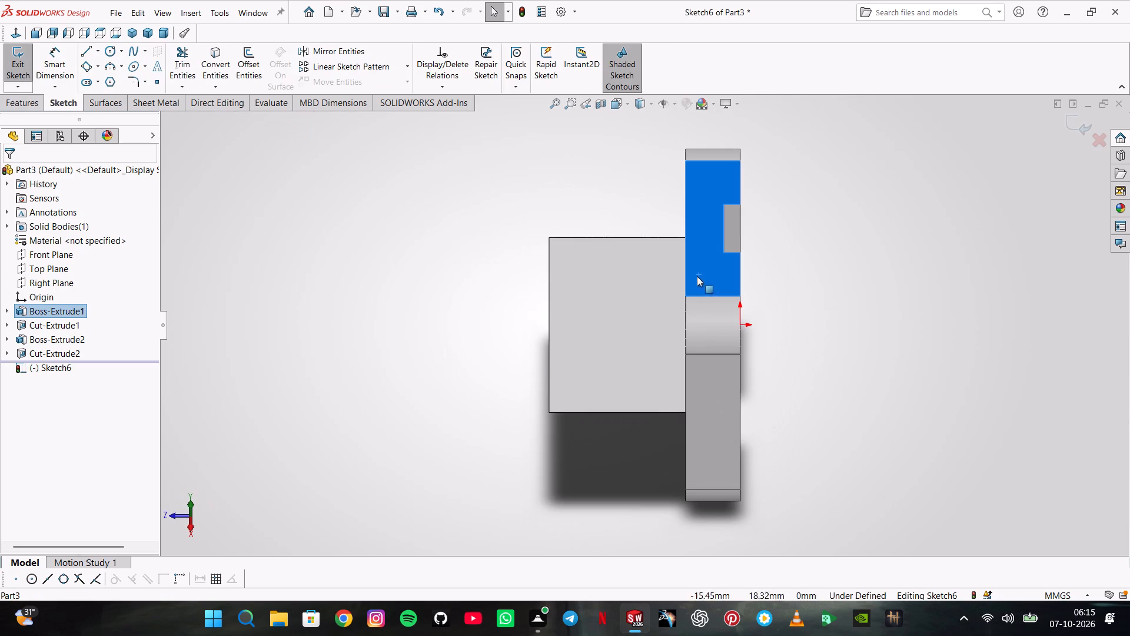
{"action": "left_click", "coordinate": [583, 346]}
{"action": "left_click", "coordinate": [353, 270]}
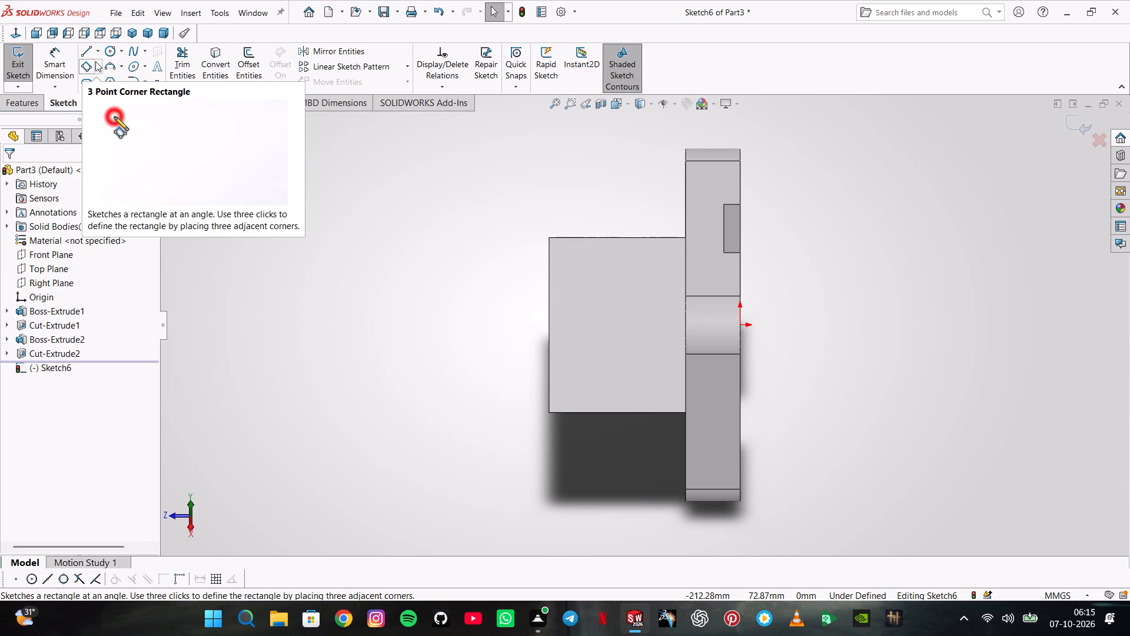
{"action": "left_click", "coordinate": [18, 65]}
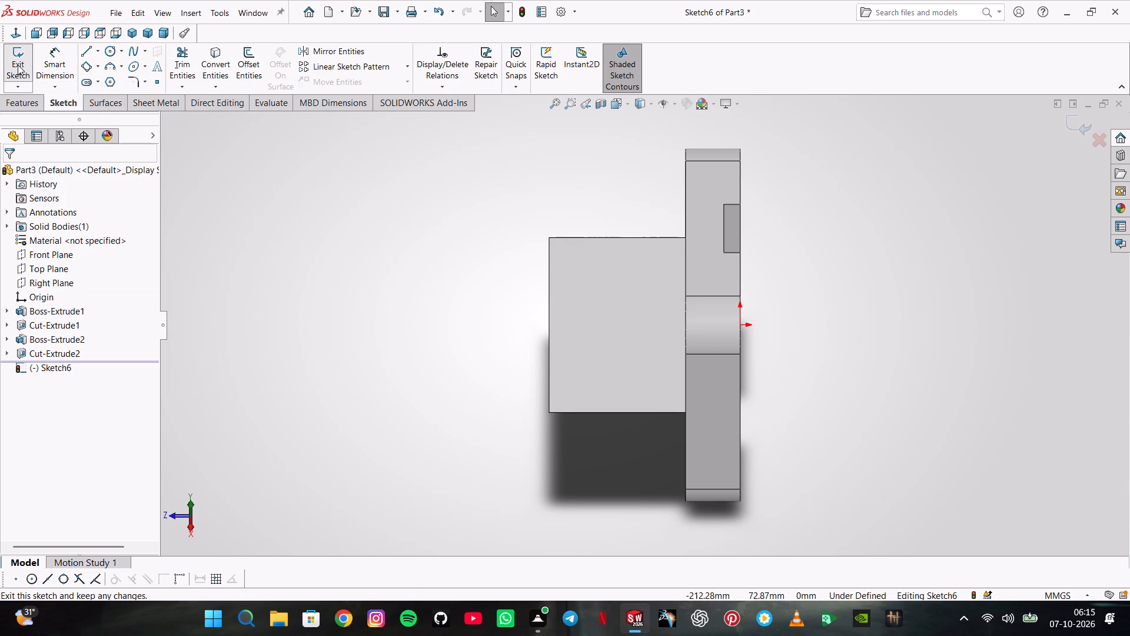
Chamfer one 64 mm long outer edge of the block's end face with a distance of 25 mm at 45°.
{"action": "middle_click_drag", "start_coordinate": [566, 441], "coordinate": [680, 231]}
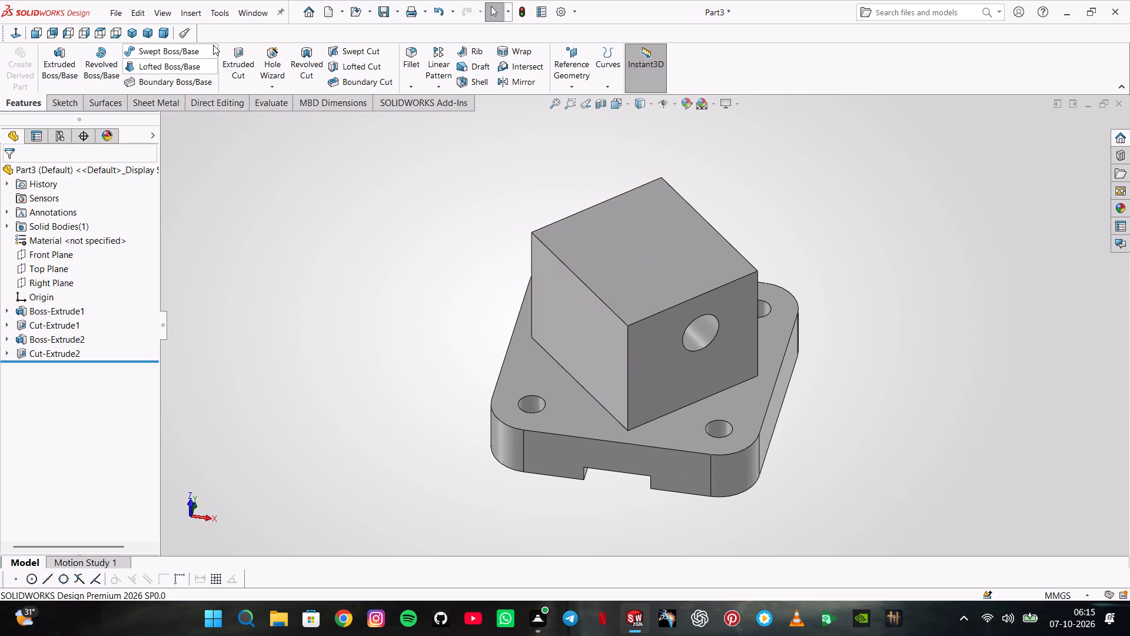
{"action": "left_click", "coordinate": [414, 87]}
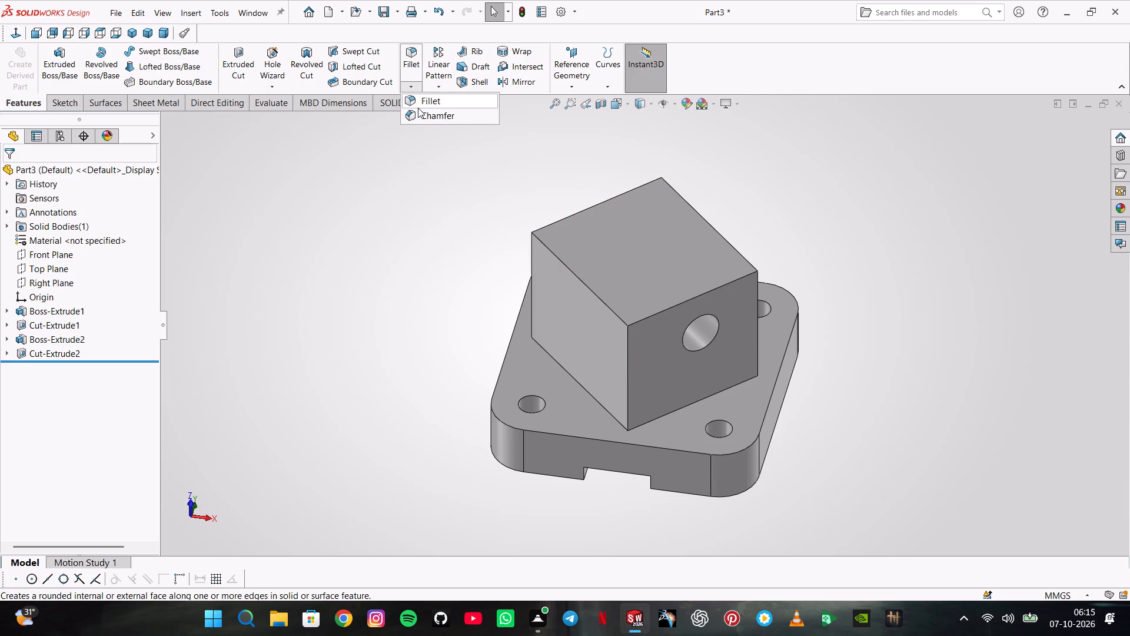
{"action": "left_click", "coordinate": [424, 115]}
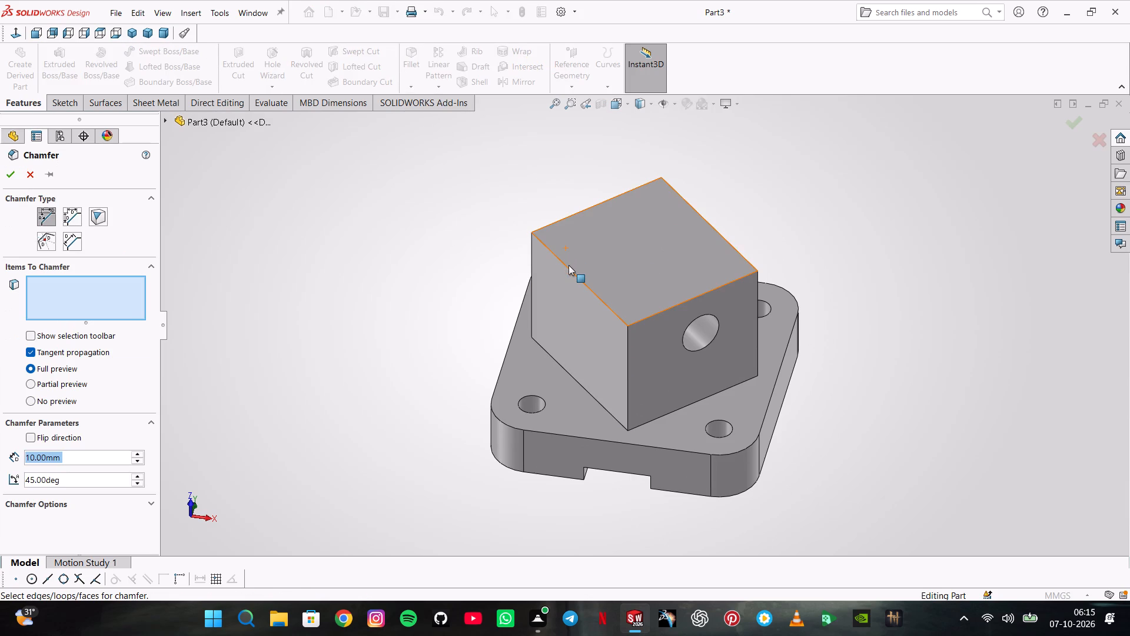
{"action": "left_click", "coordinate": [569, 270]}
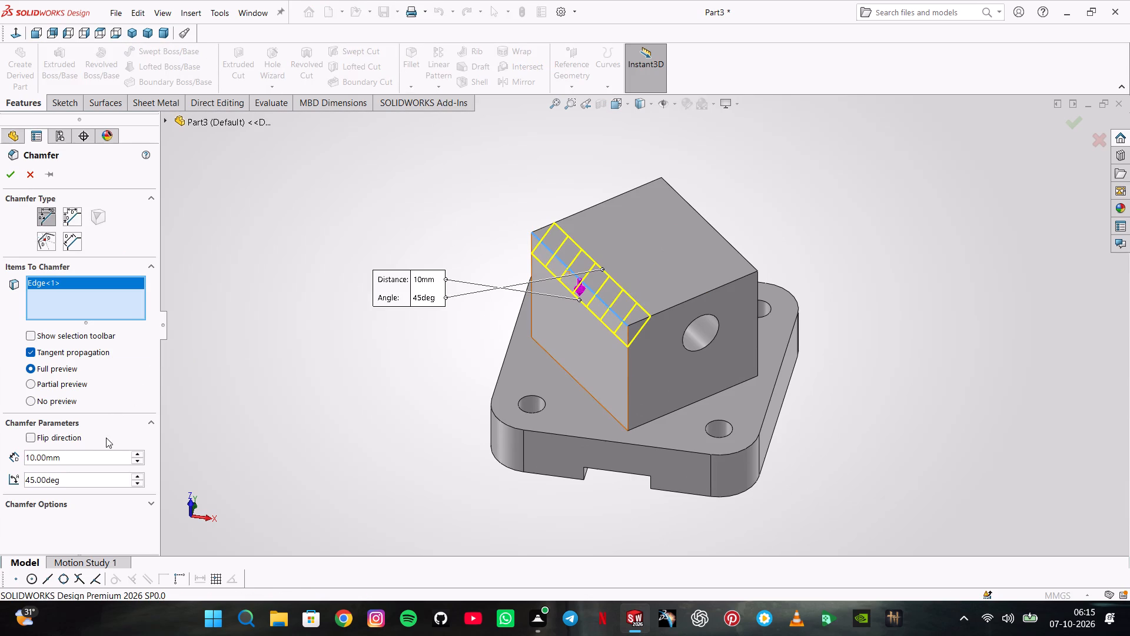
{"action": "double_click", "coordinate": [102, 452]}
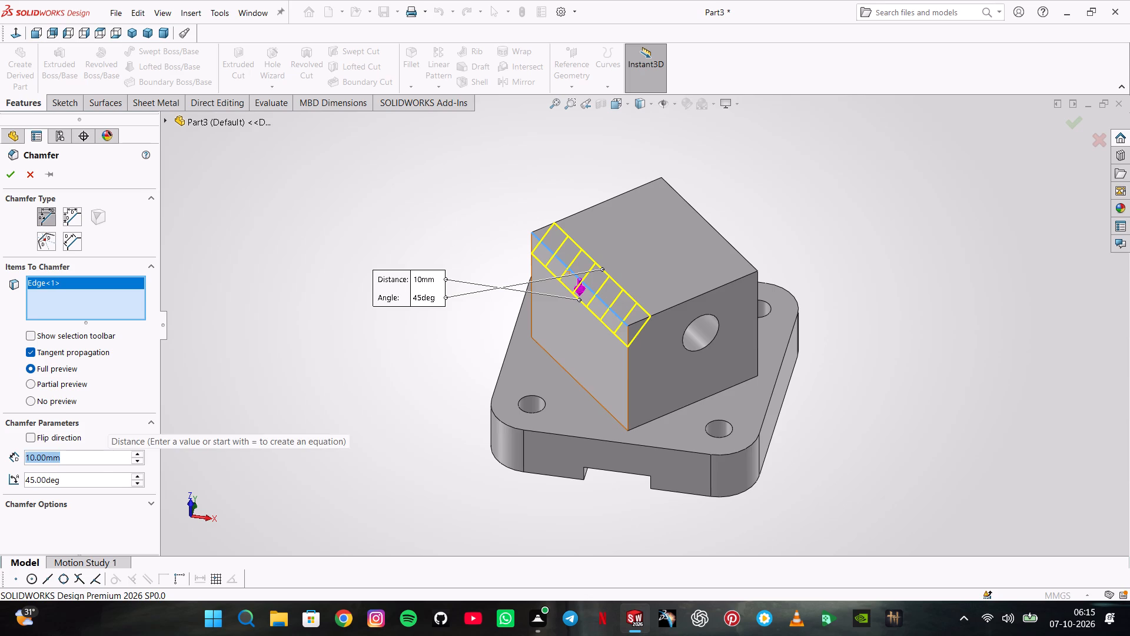
{"action": "type", "text": "25"}
{"action": "key", "text": "Return"}
{"action": "key", "text": "Return"}
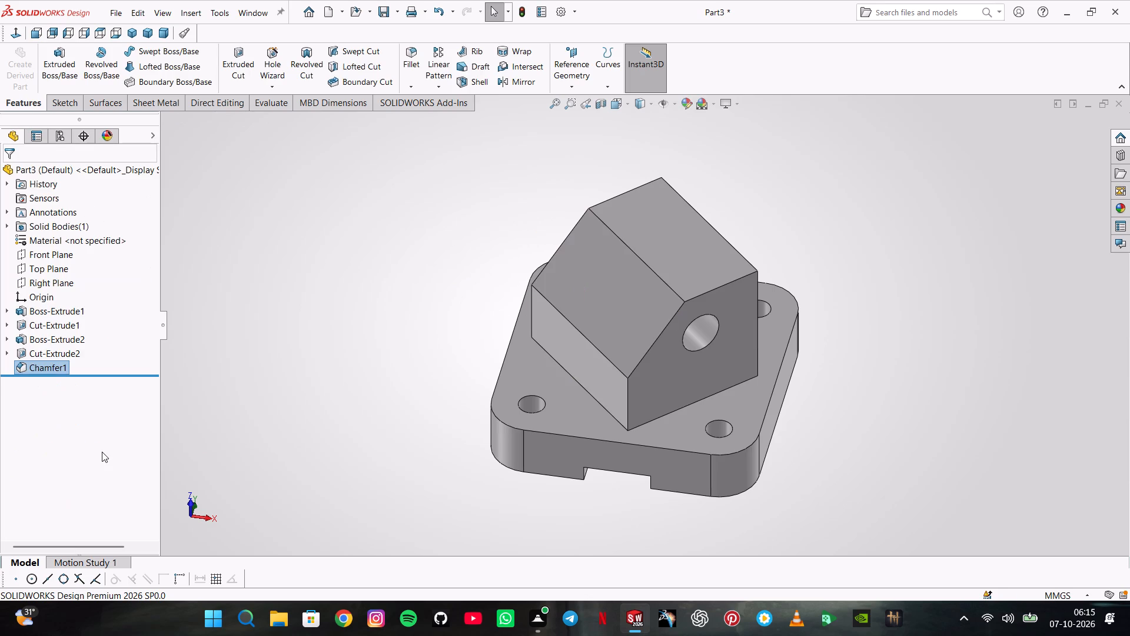
{"action": "left_click", "coordinate": [261, 128]}
Start a sketch on the block's 64 mm wide side face and draw a horizontal centreline about 103 mm long from the origin outwards past the block.
{"action": "middle_click_drag", "start_coordinate": [384, 262], "coordinate": [331, 302]}
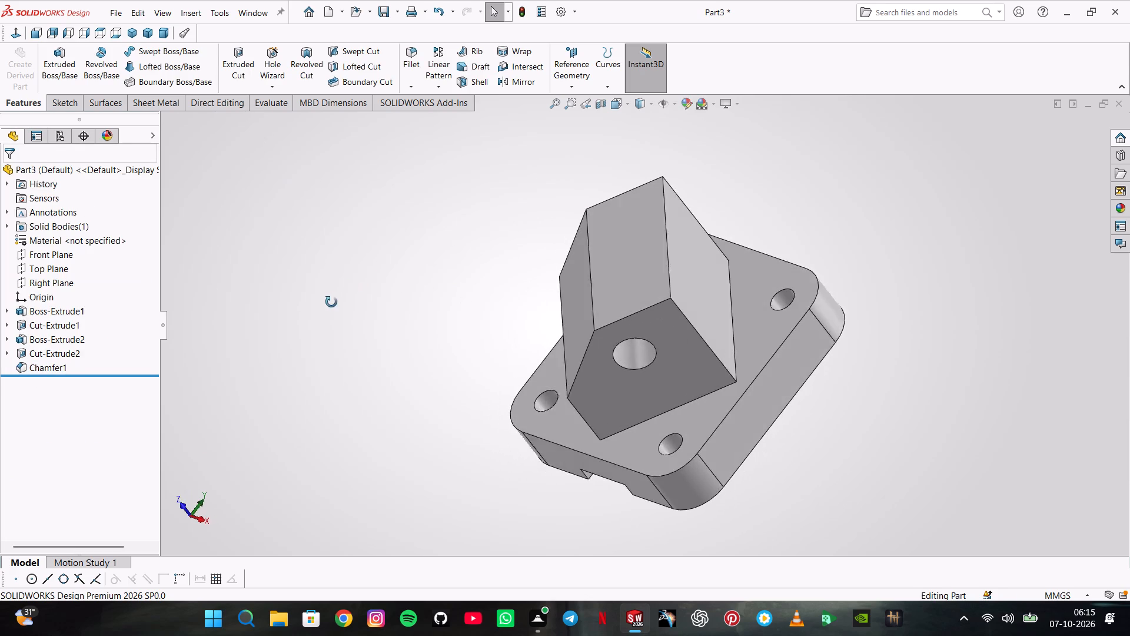
{"action": "middle_click_drag", "start_coordinate": [331, 302], "coordinate": [326, 304]}
{"action": "left_click", "coordinate": [684, 255]}
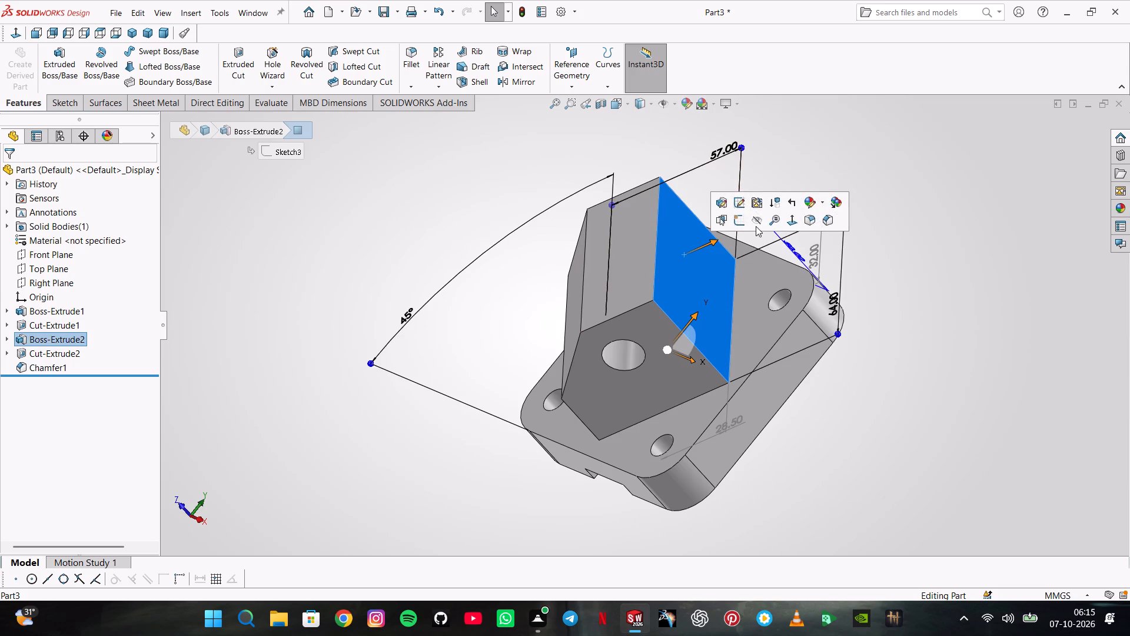
{"action": "left_click", "coordinate": [745, 225]}
{"action": "left_click", "coordinate": [503, 264]}
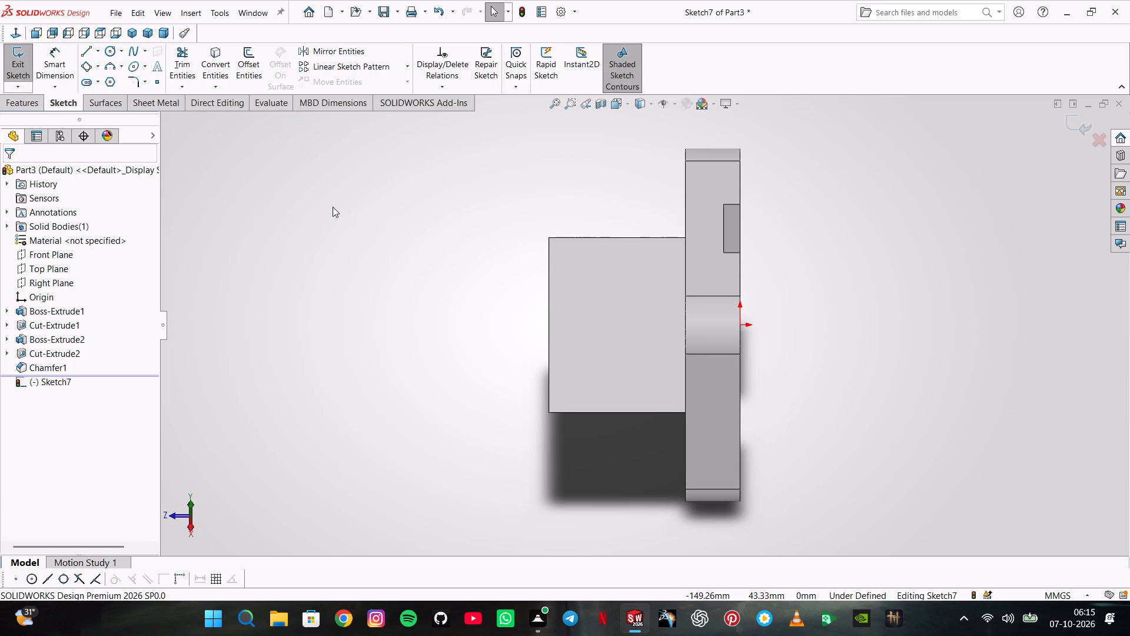
{"action": "left_click", "coordinate": [101, 49]}
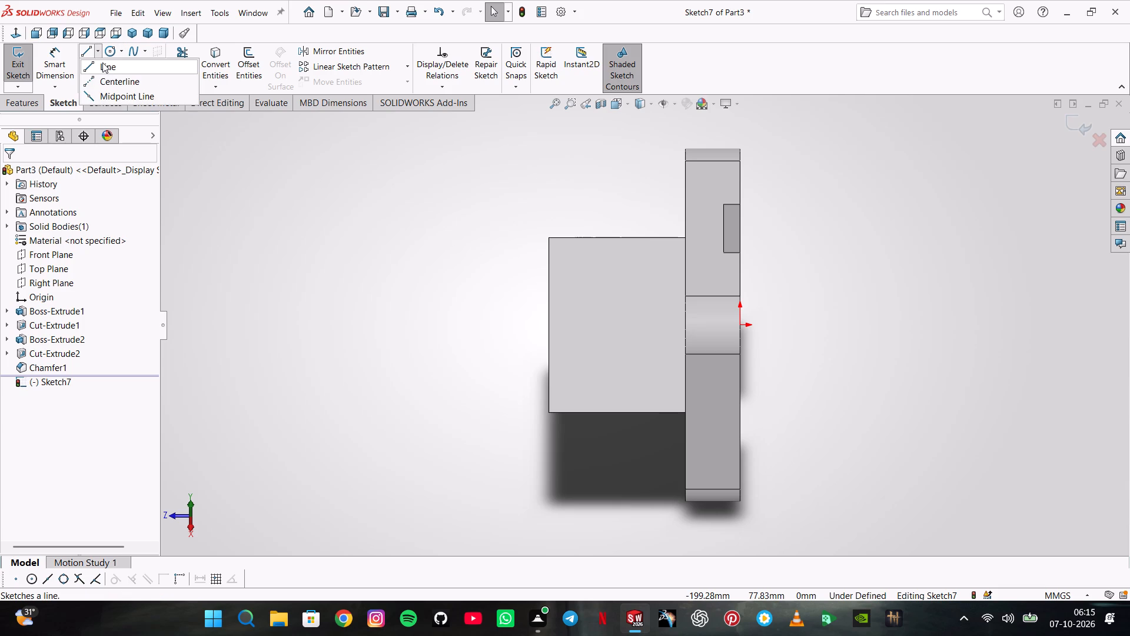
{"action": "left_click", "coordinate": [108, 75]}
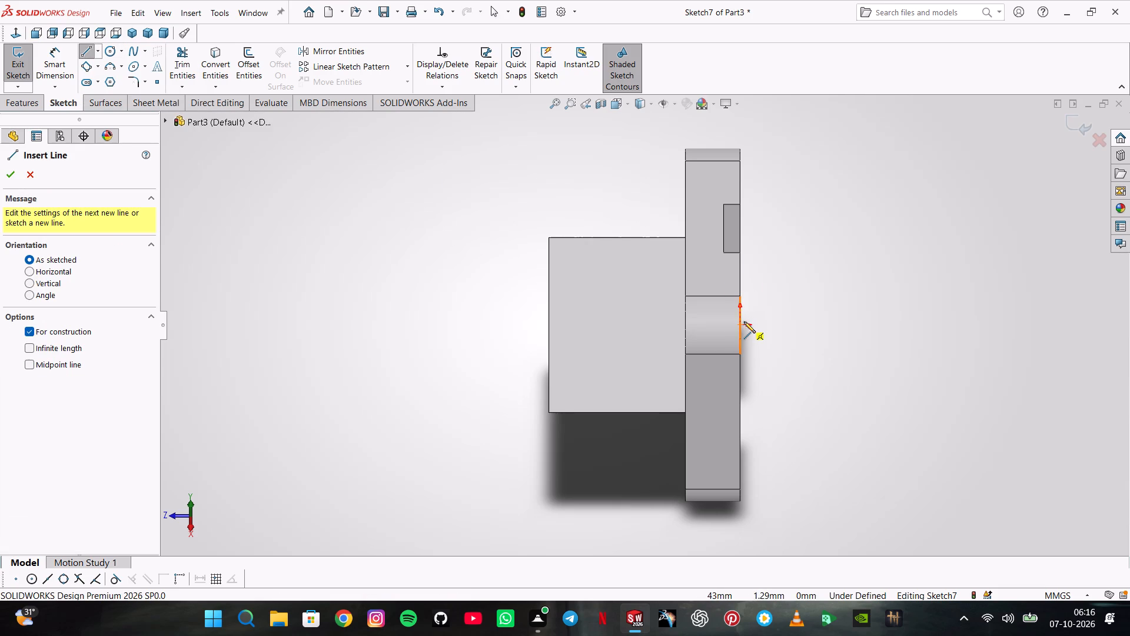
{"action": "left_click", "coordinate": [741, 326]}
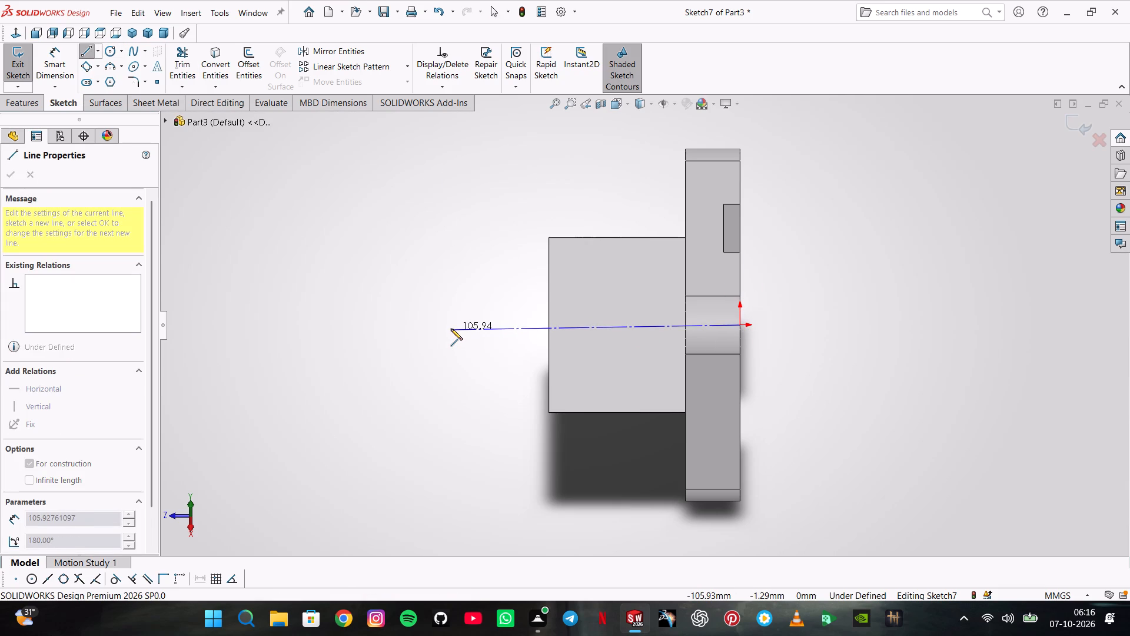
{"action": "double_click", "coordinate": [451, 329]}
{"action": "double_click", "coordinate": [447, 321]}
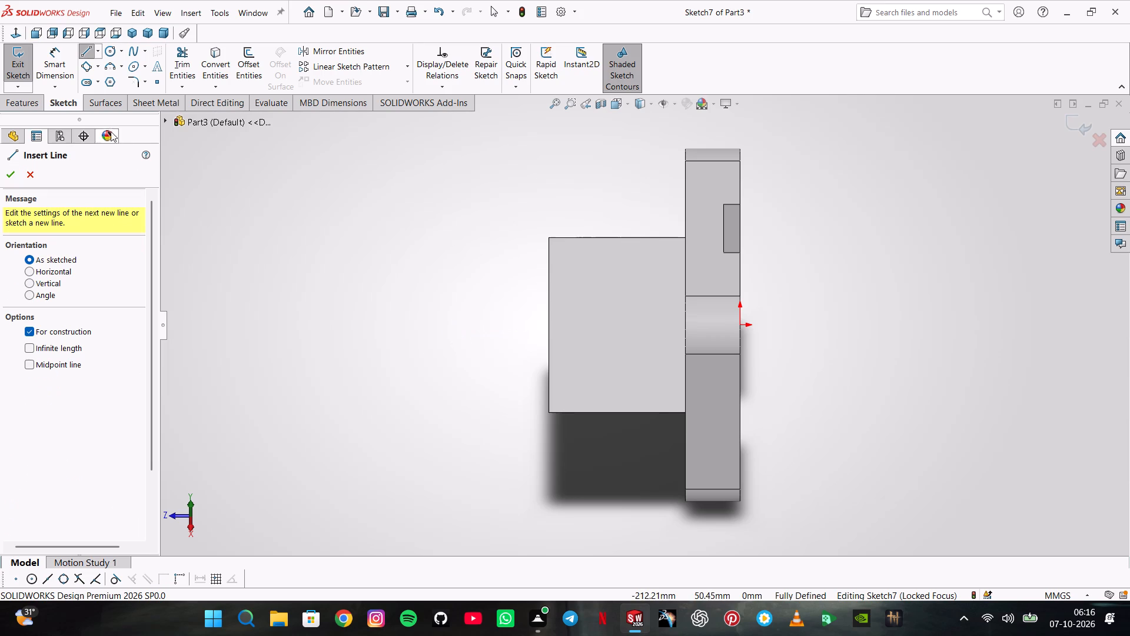
{"action": "left_click", "coordinate": [741, 329]}
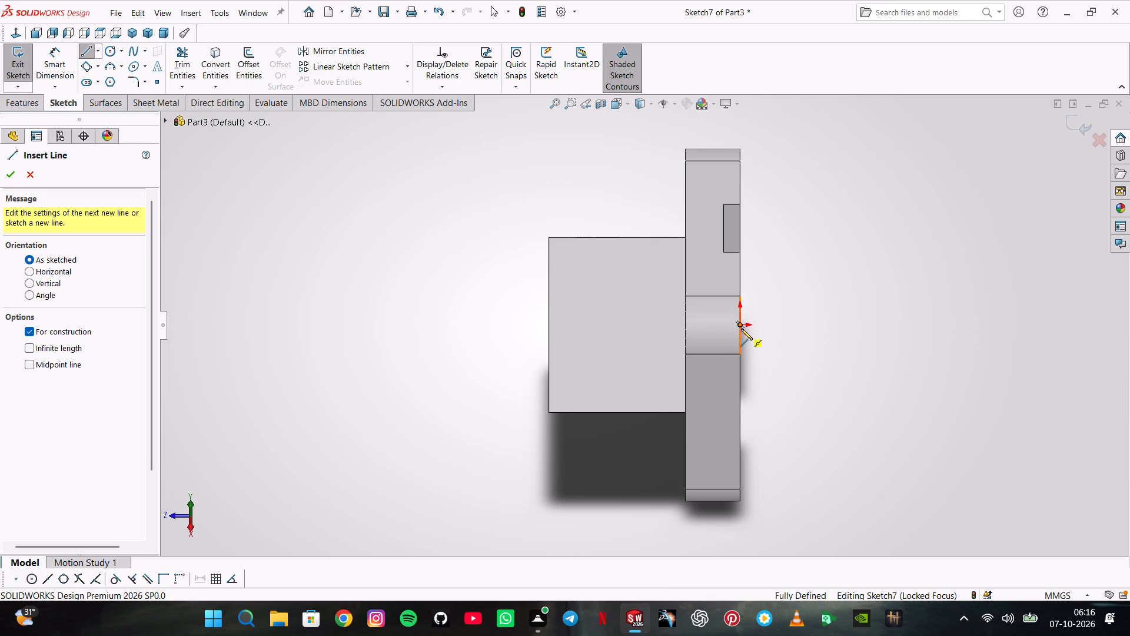
{"action": "left_click", "coordinate": [458, 329]}
{"action": "double_click", "coordinate": [452, 291]}
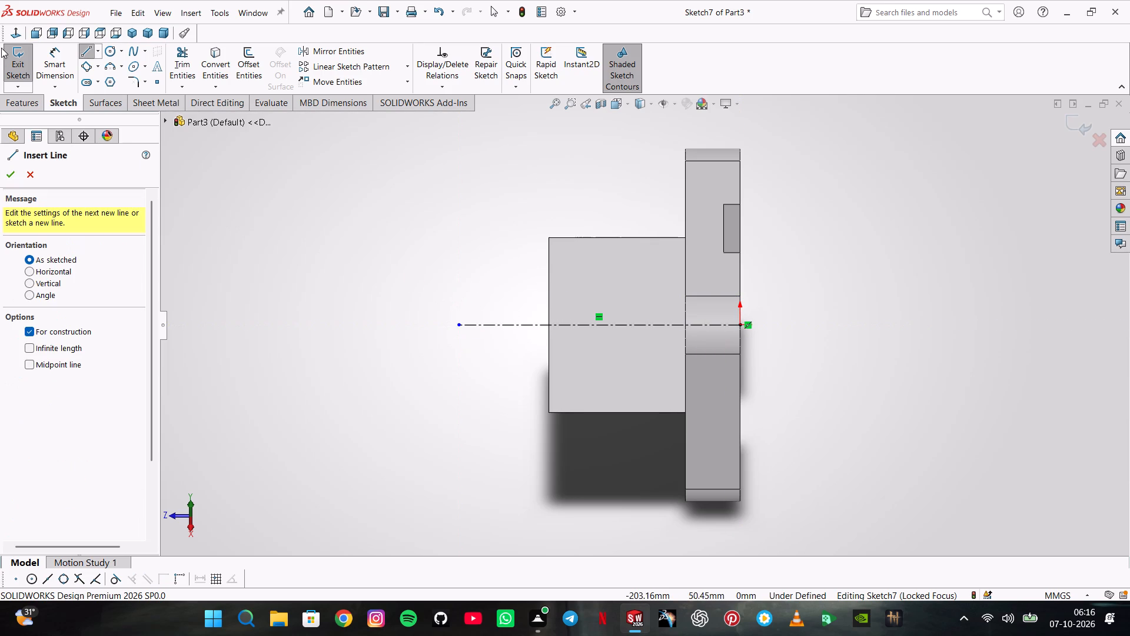
Sketch a horizontal line about 32 mm long from the block's outer edge above the centreline, continued by a sloping line about 22 mm long to the centreline.
{"action": "left_click", "coordinate": [85, 49]}
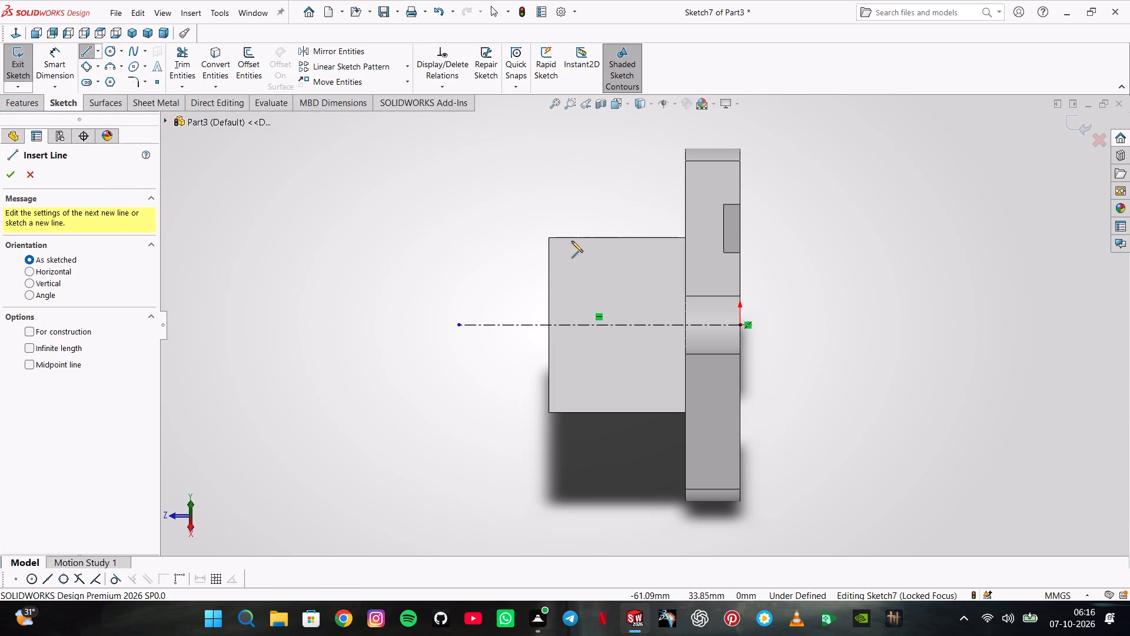
{"action": "left_click", "coordinate": [549, 281]}
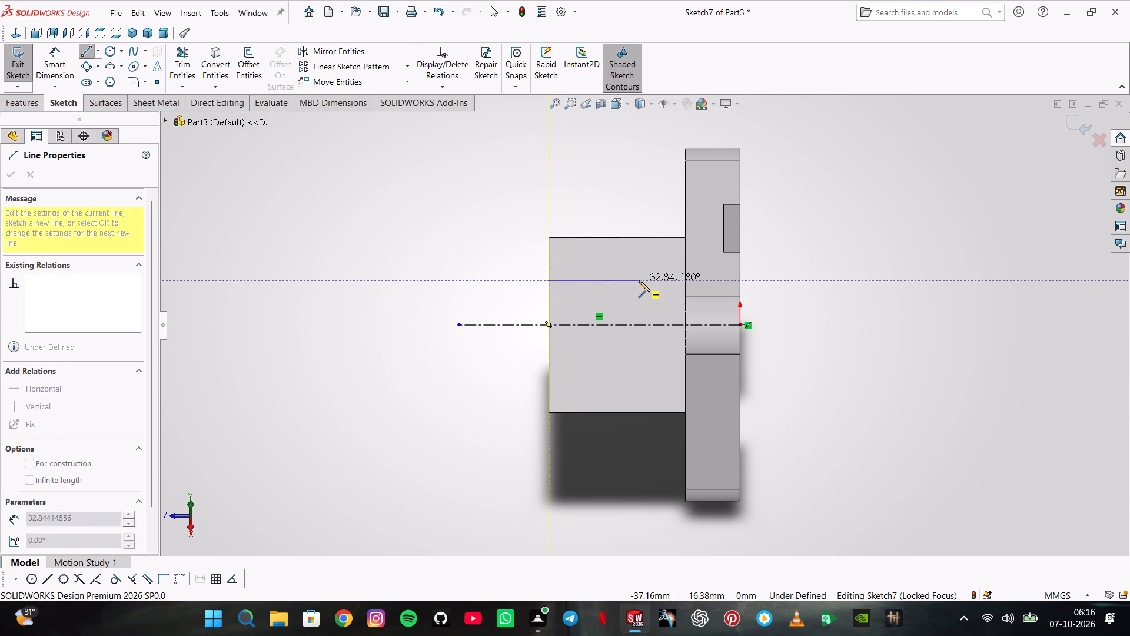
{"action": "left_click", "coordinate": [636, 280]}
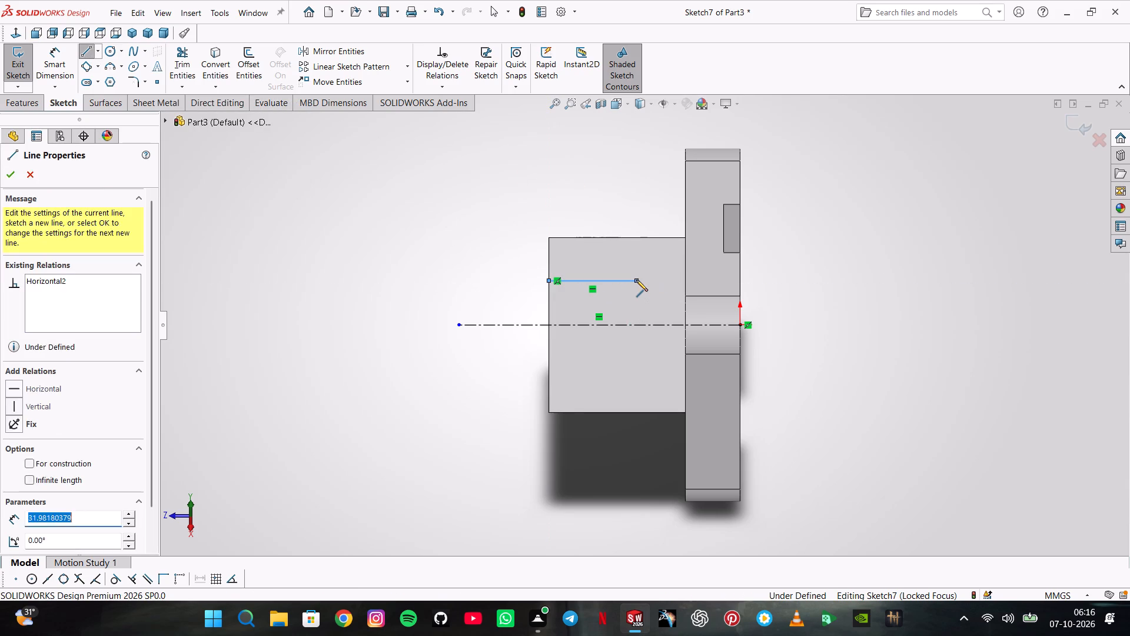
{"action": "left_click", "coordinate": [676, 327]}
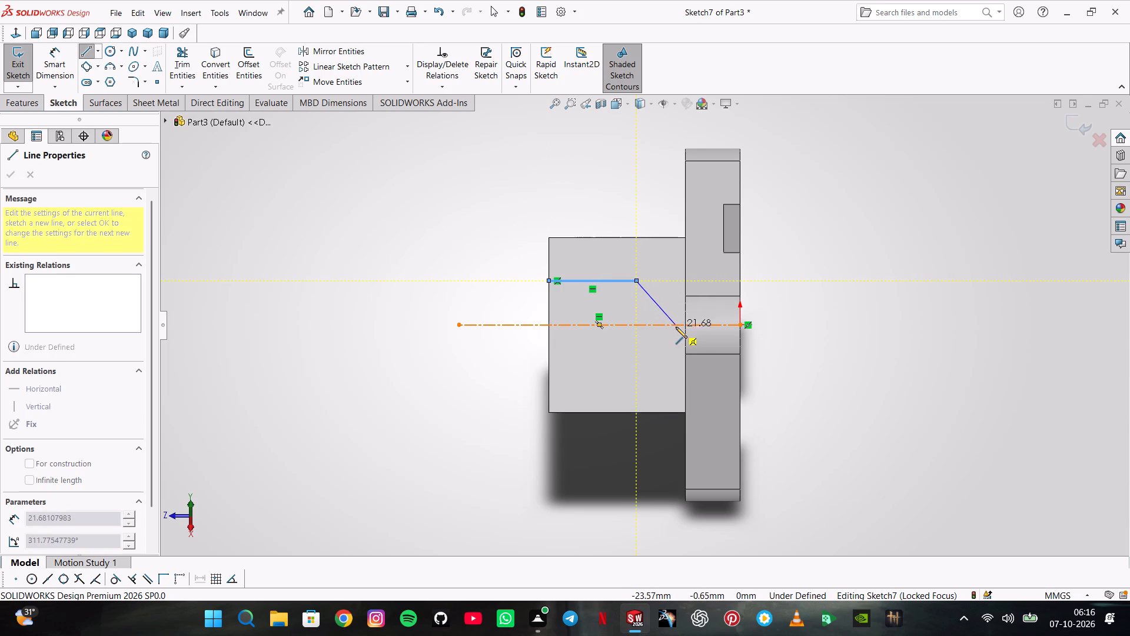
{"action": "double_click", "coordinate": [421, 263]}
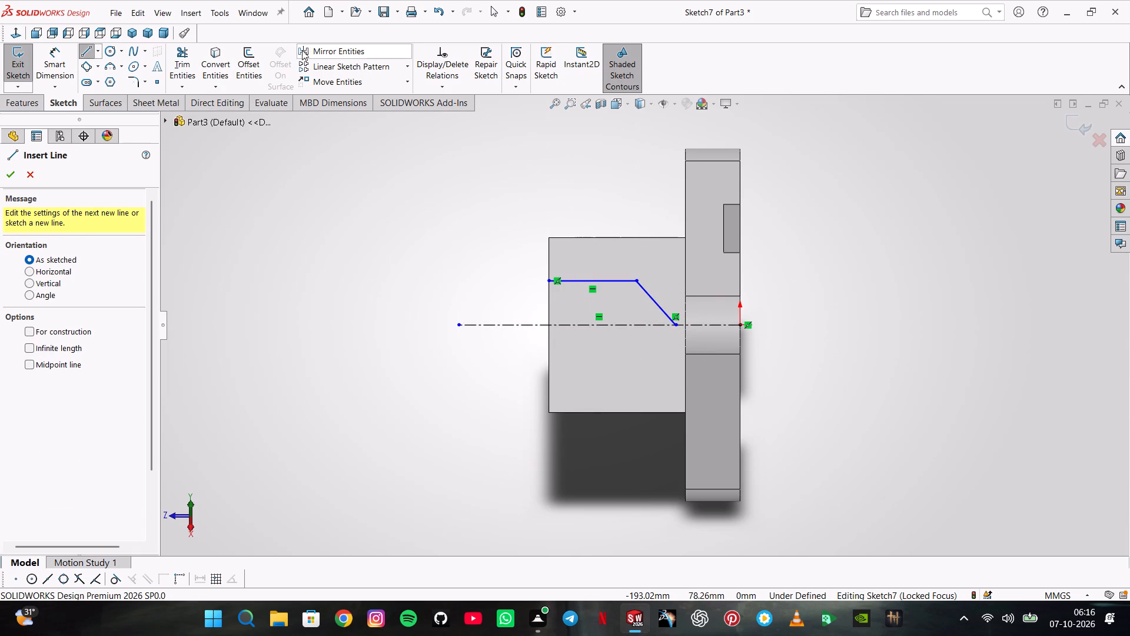
Mirror the horizontal and sloping sketch lines about the centreline, keeping the originals.
{"action": "left_click", "coordinate": [324, 47]}
{"action": "left_click", "coordinate": [616, 279]}
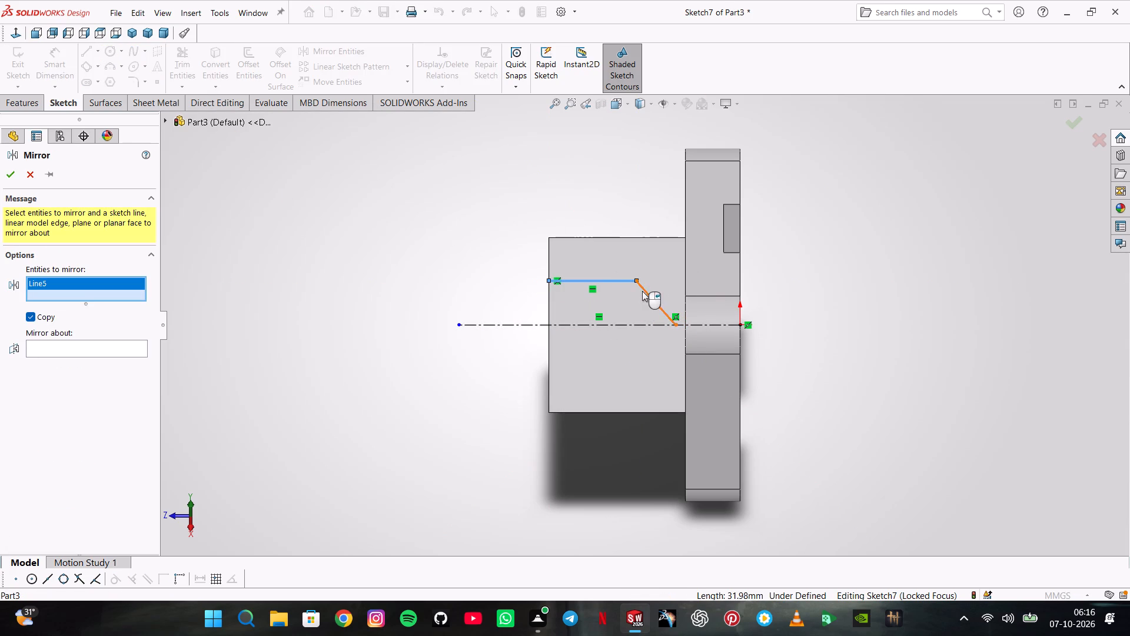
{"action": "left_click", "coordinate": [643, 291]}
{"action": "left_click", "coordinate": [114, 357]}
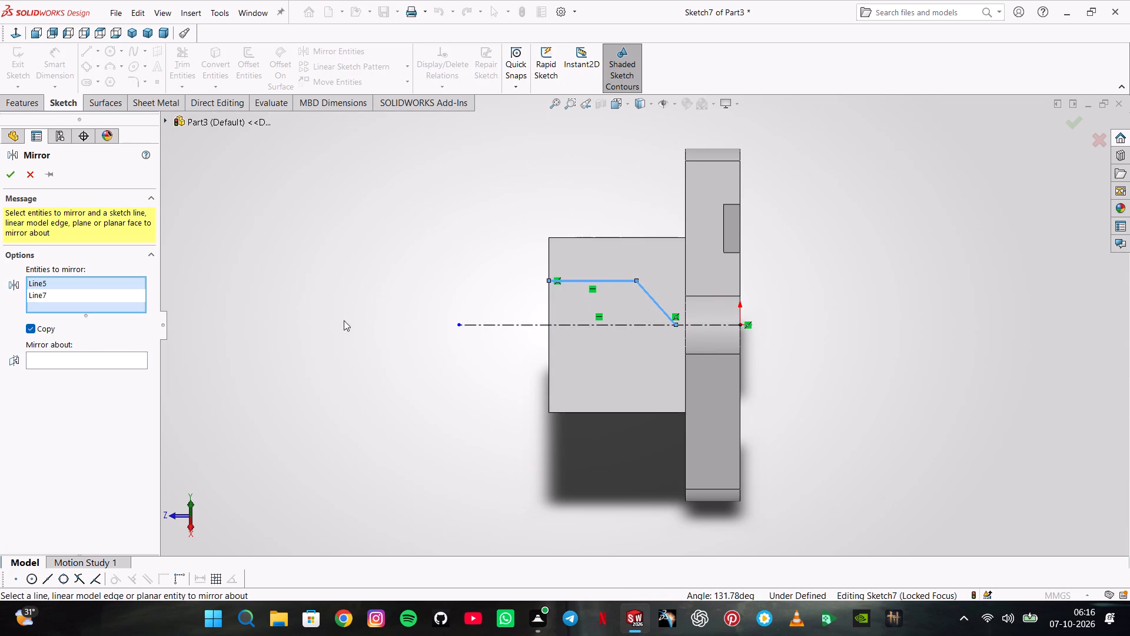
{"action": "left_click", "coordinate": [527, 323]}
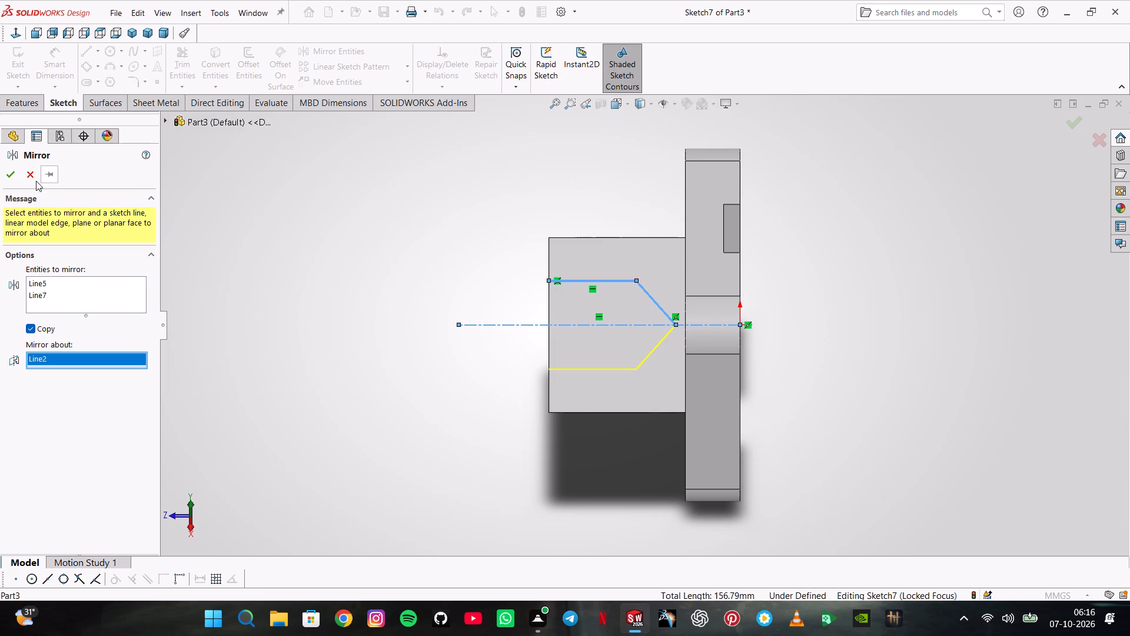
{"action": "left_click", "coordinate": [4, 174]}
Dimension from the block's edge at the plate: 20 mm to the upper corner between the lines and 6 mm to the pointed tip.
{"action": "left_click", "coordinate": [56, 74]}
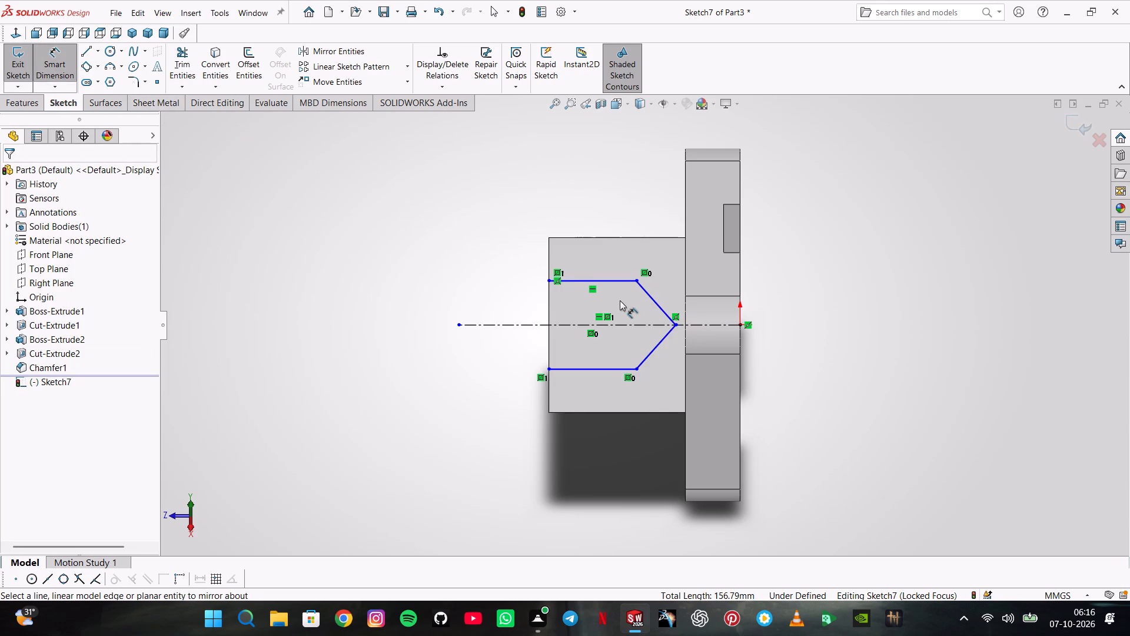
{"action": "left_click", "coordinate": [640, 277]}
{"action": "left_click", "coordinate": [686, 265]}
{"action": "left_click", "coordinate": [668, 190]}
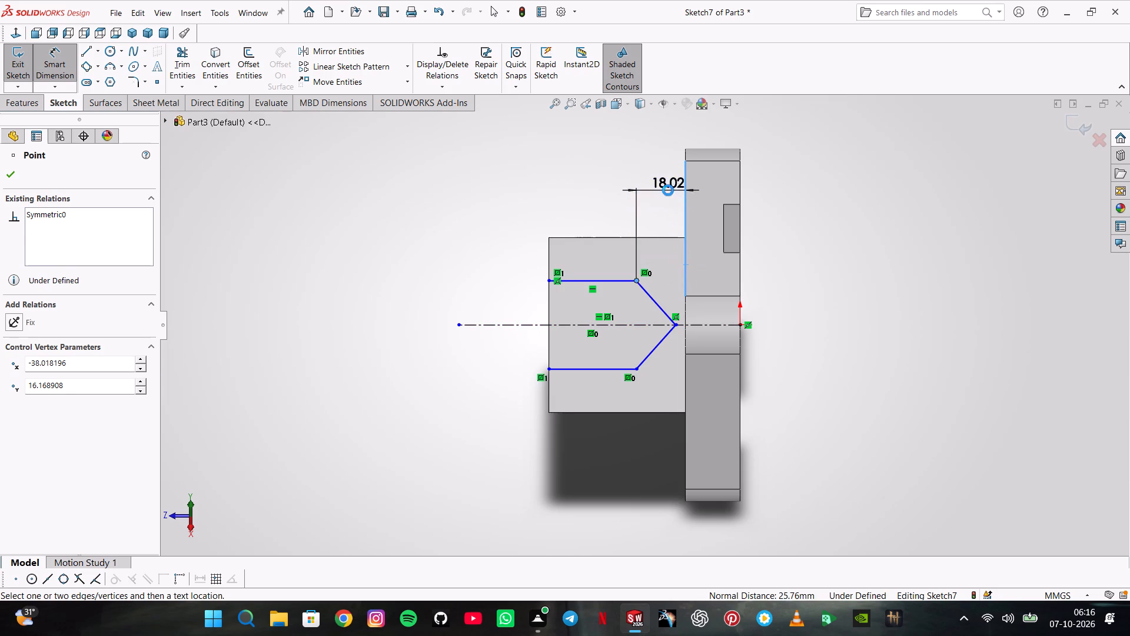
{"action": "type", "text": "20"}
{"action": "key", "text": "Return"}
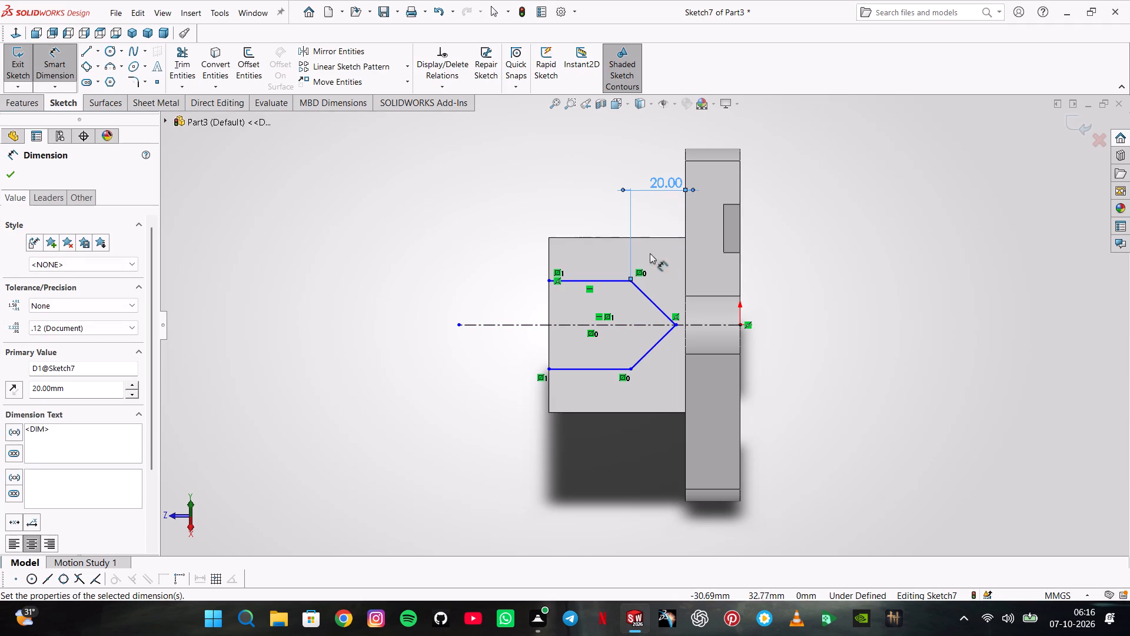
{"action": "left_click", "coordinate": [677, 325]}
{"action": "left_click", "coordinate": [684, 335]}
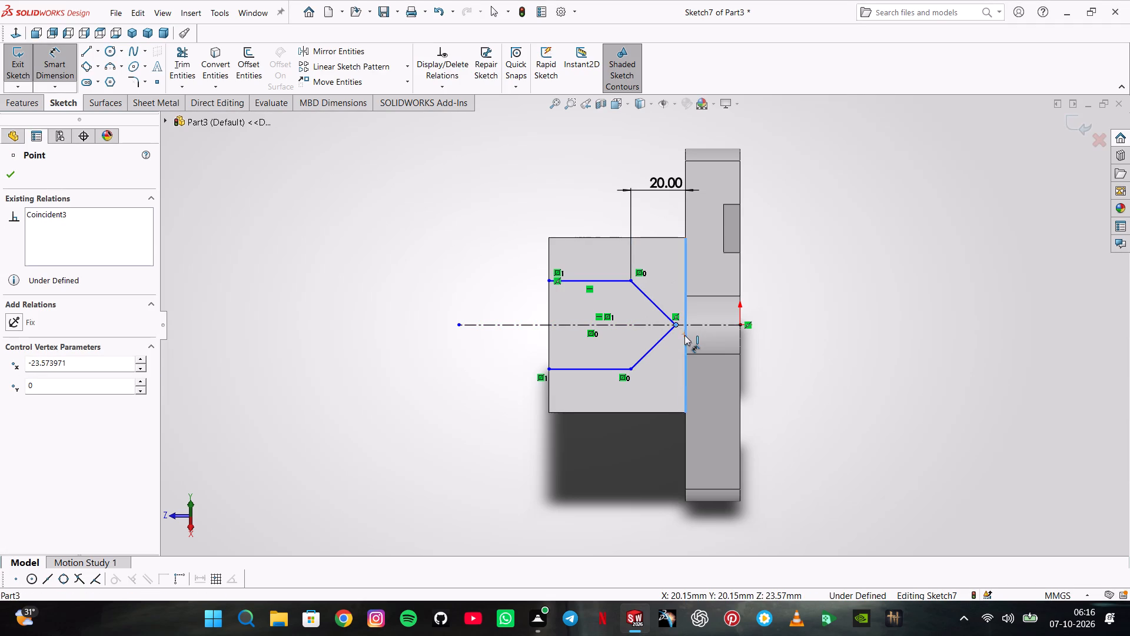
{"action": "left_click", "coordinate": [662, 443]}
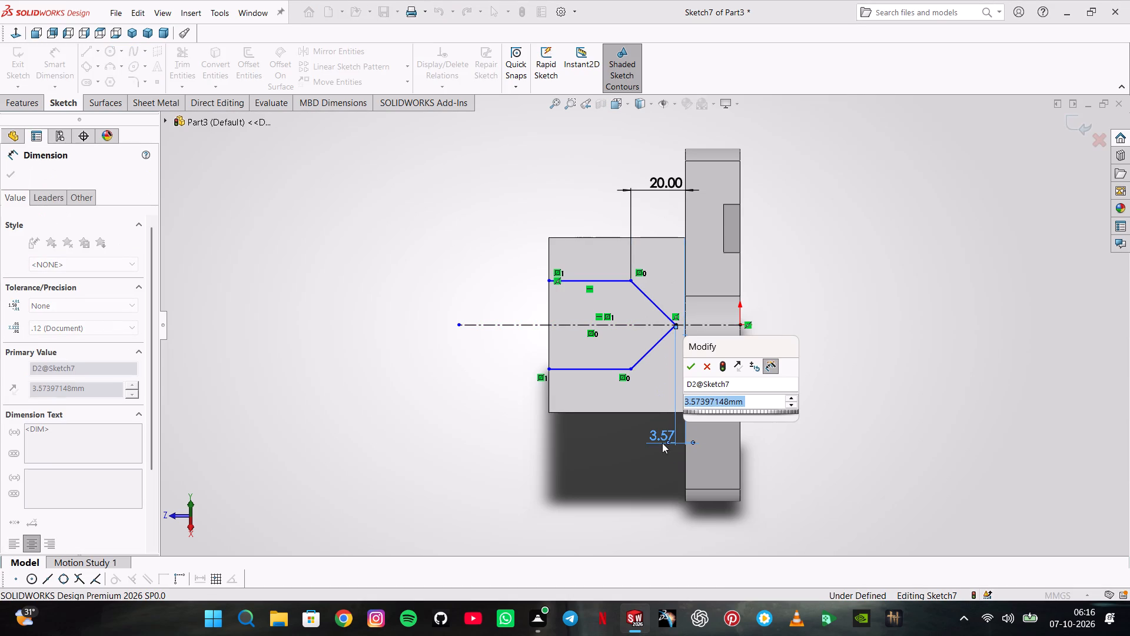
{"action": "key", "text": "6"}
{"action": "key", "text": "Return"}
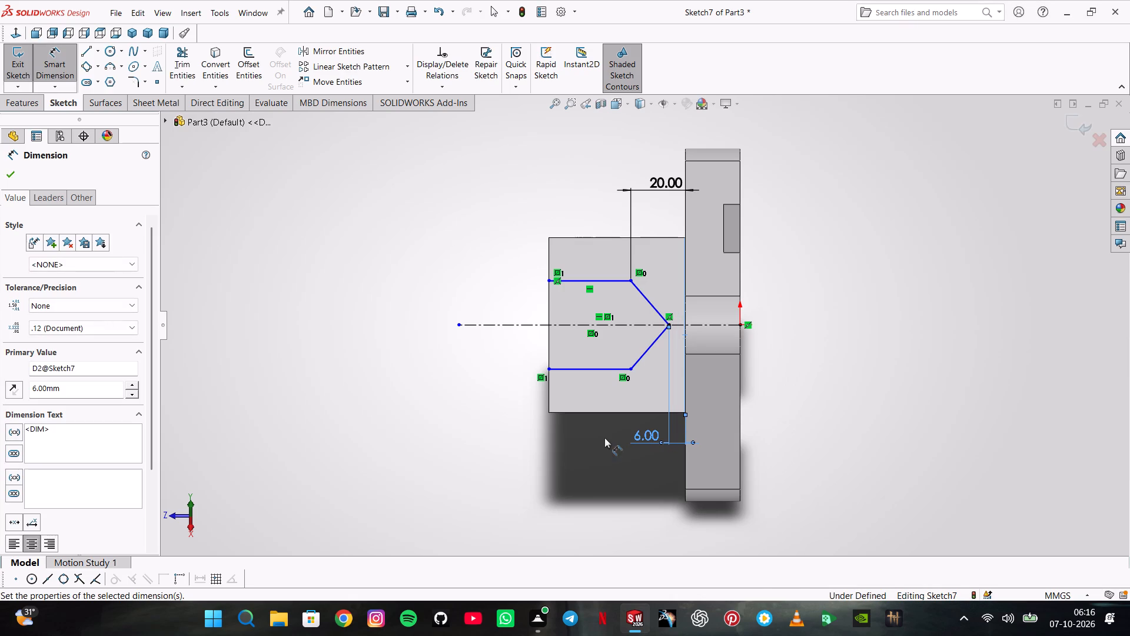
Set the distance between the two horizontal profile lines to 32 mm.
{"action": "left_click", "coordinate": [564, 280]}
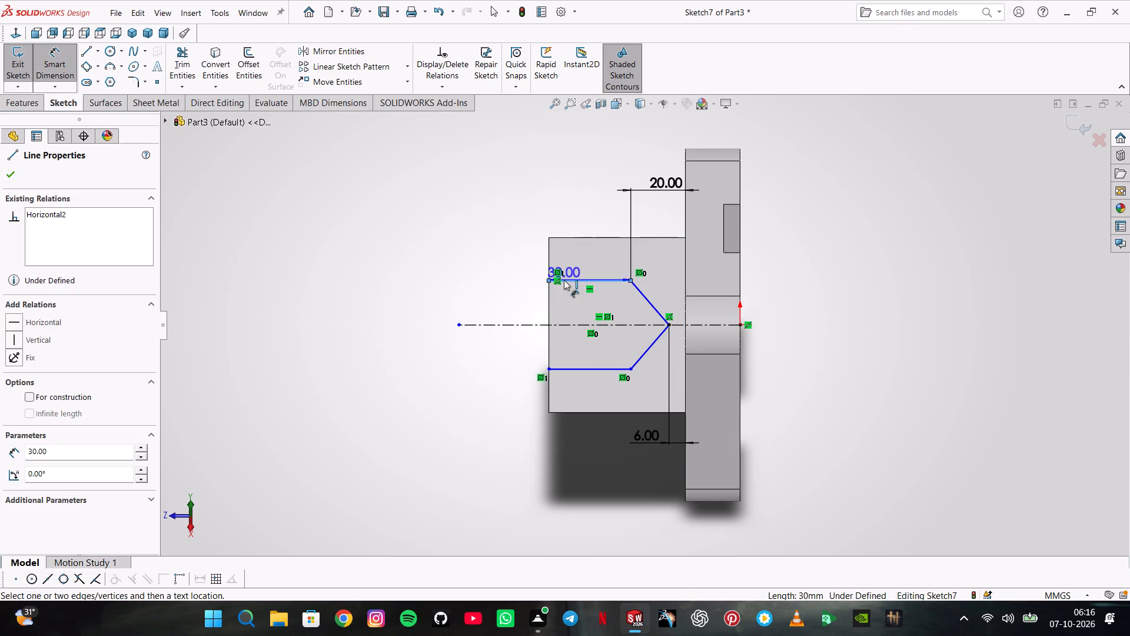
{"action": "left_click", "coordinate": [579, 367]}
{"action": "left_click", "coordinate": [409, 324]}
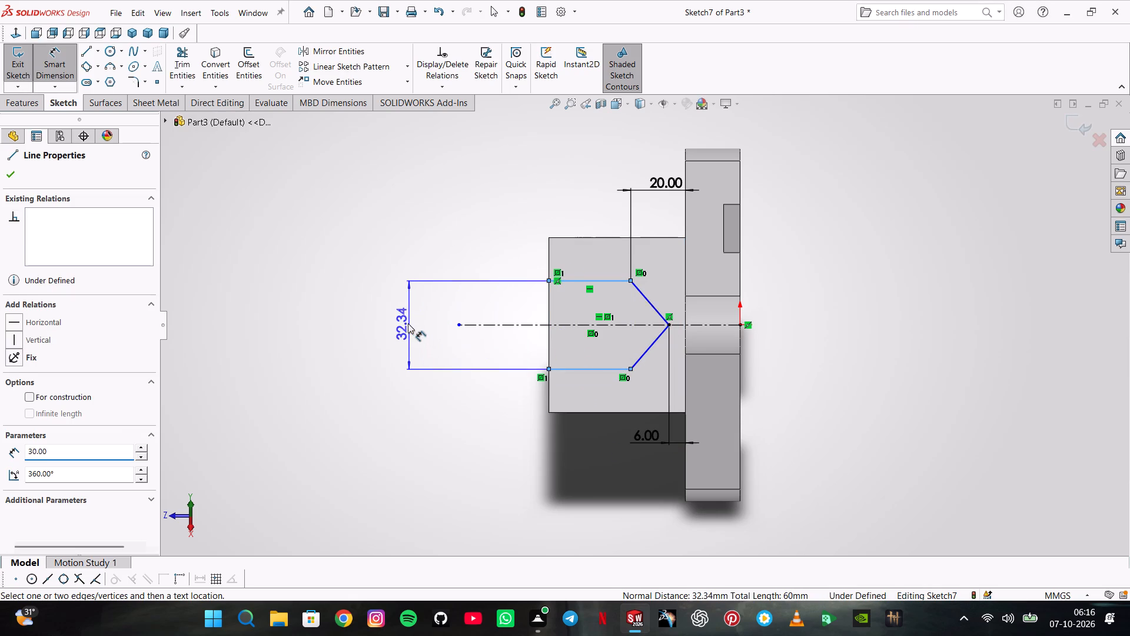
{"action": "type", "text": "32"}
{"action": "key", "text": "Return"}
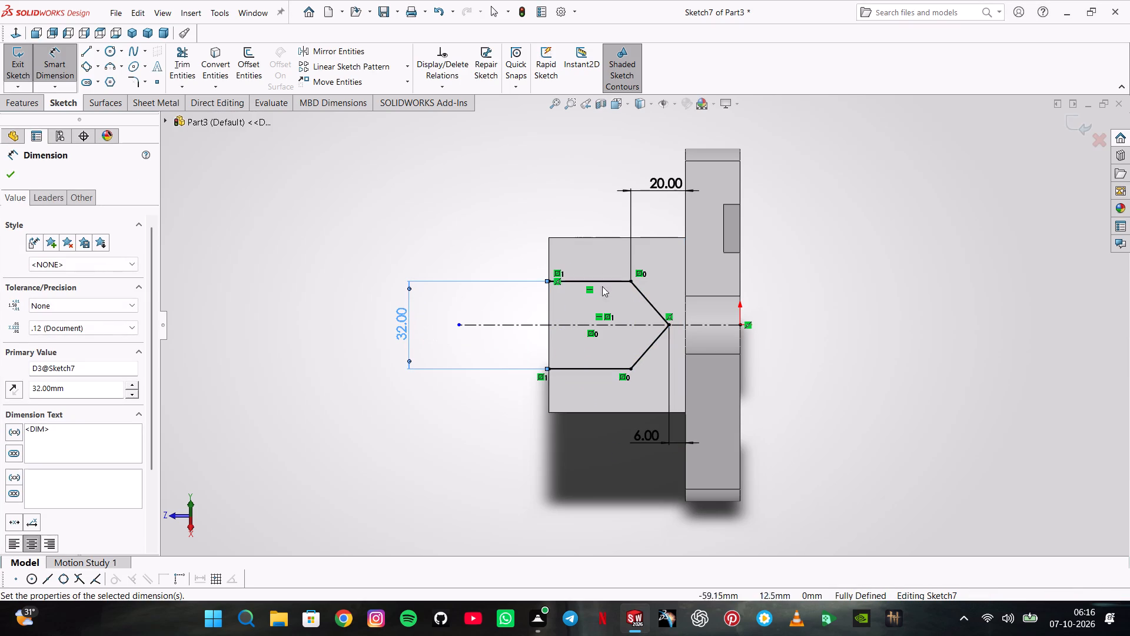
Add a driven reference dimension between the upper horizontal line and the centreline.
{"action": "left_click", "coordinate": [607, 281]}
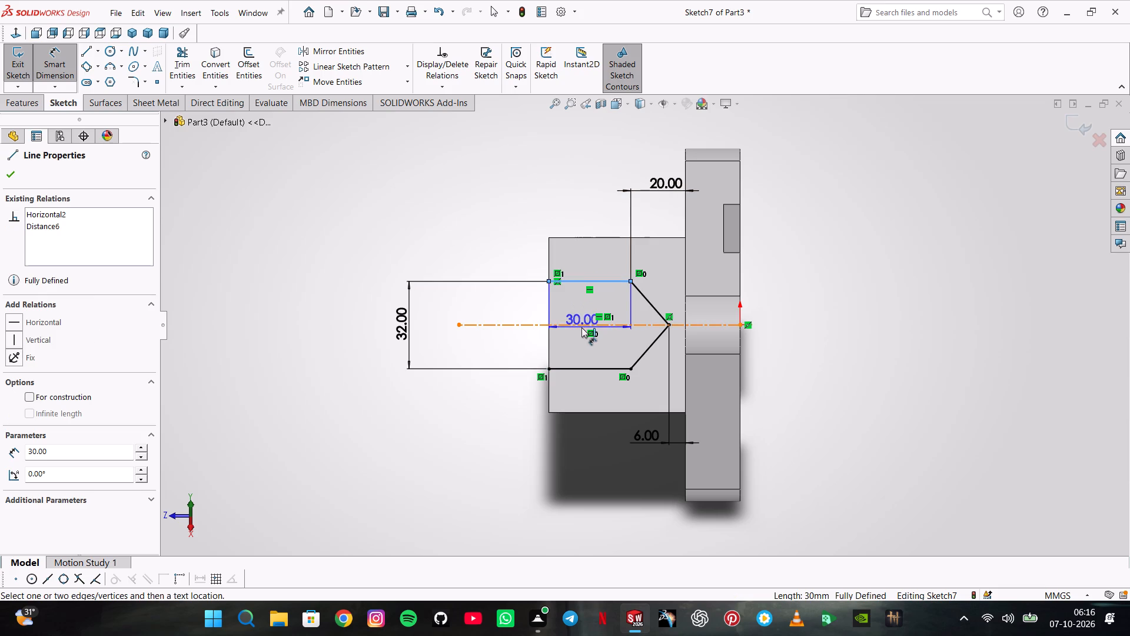
{"action": "left_click", "coordinate": [580, 326]}
{"action": "left_click", "coordinate": [497, 303]}
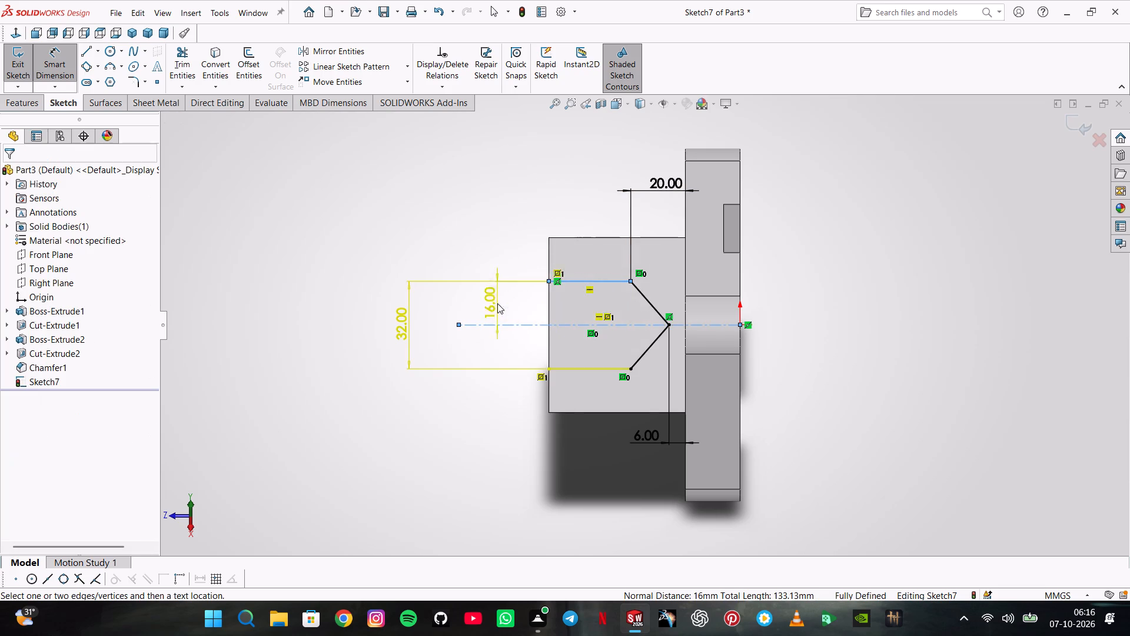
{"action": "left_click", "coordinate": [636, 304]}
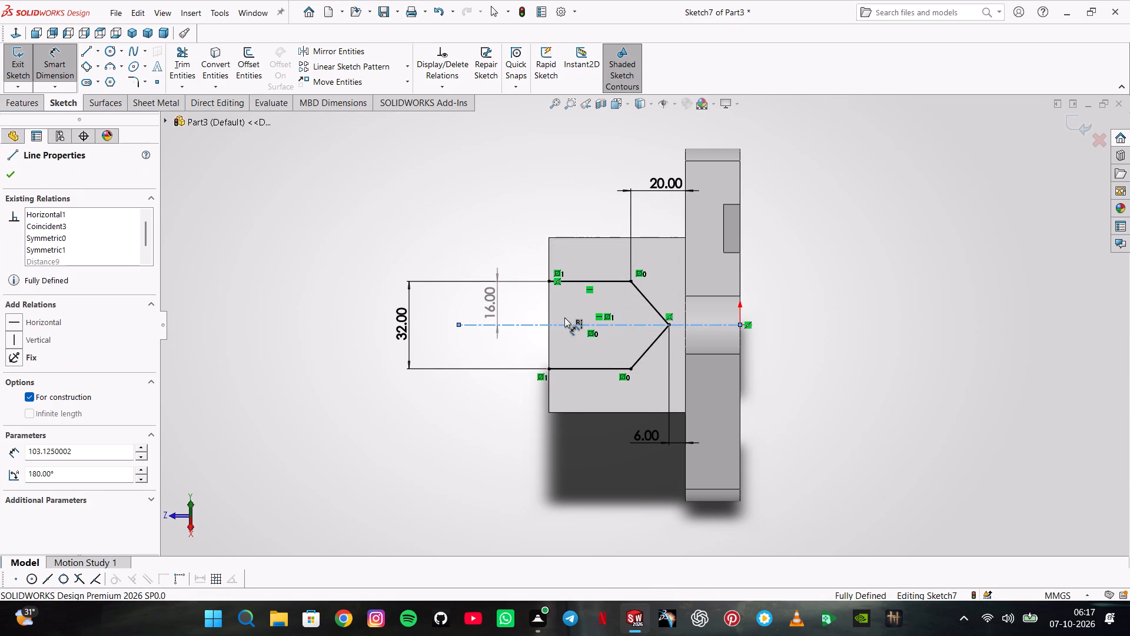
Close the pointed profile with a vertical line joining the open ends of the horizontal lines on the block's outer edge.
{"action": "left_click", "coordinate": [87, 55]}
{"action": "left_click", "coordinate": [550, 281]}
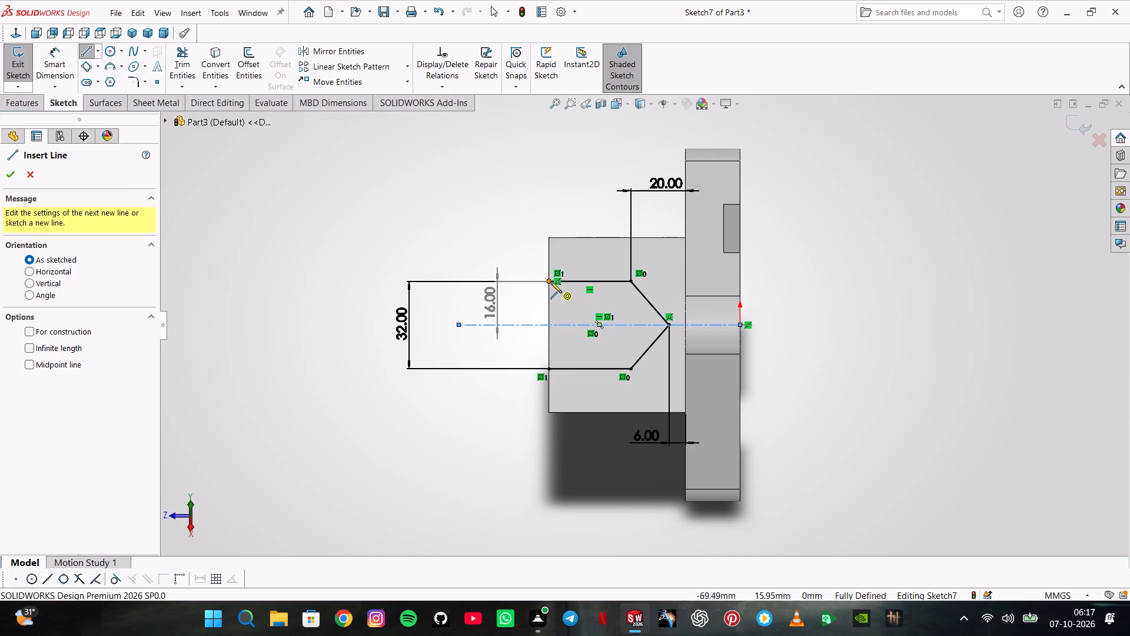
{"action": "left_click", "coordinate": [550, 371]}
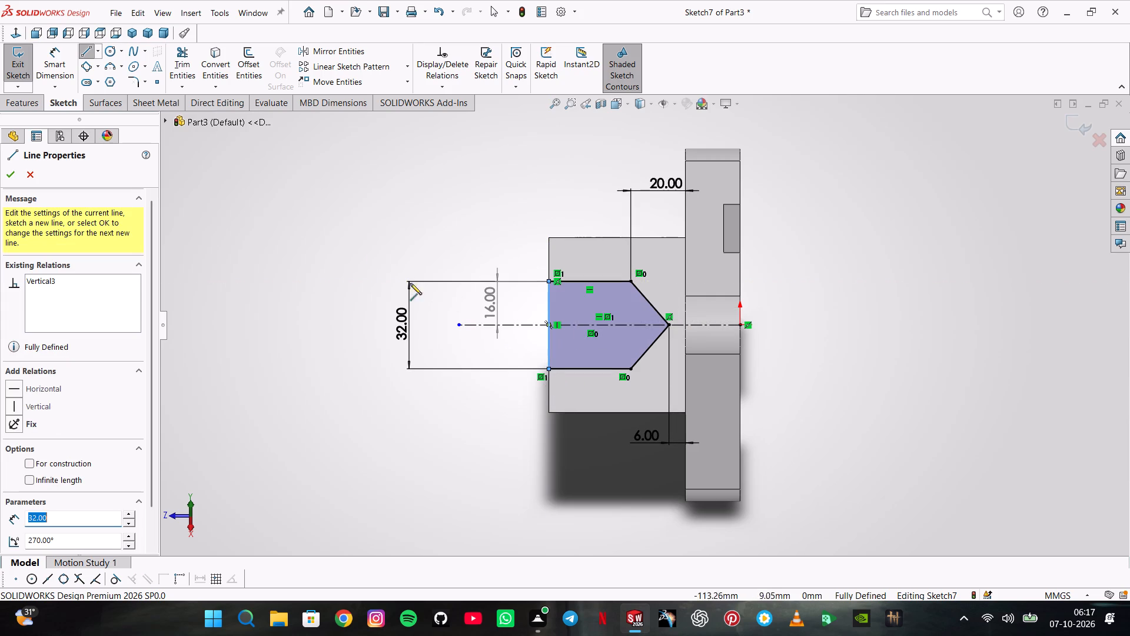
Cut the closed pointed profile through all in both directions to form a V-bottomed channel across the block.
{"action": "left_click", "coordinate": [34, 99]}
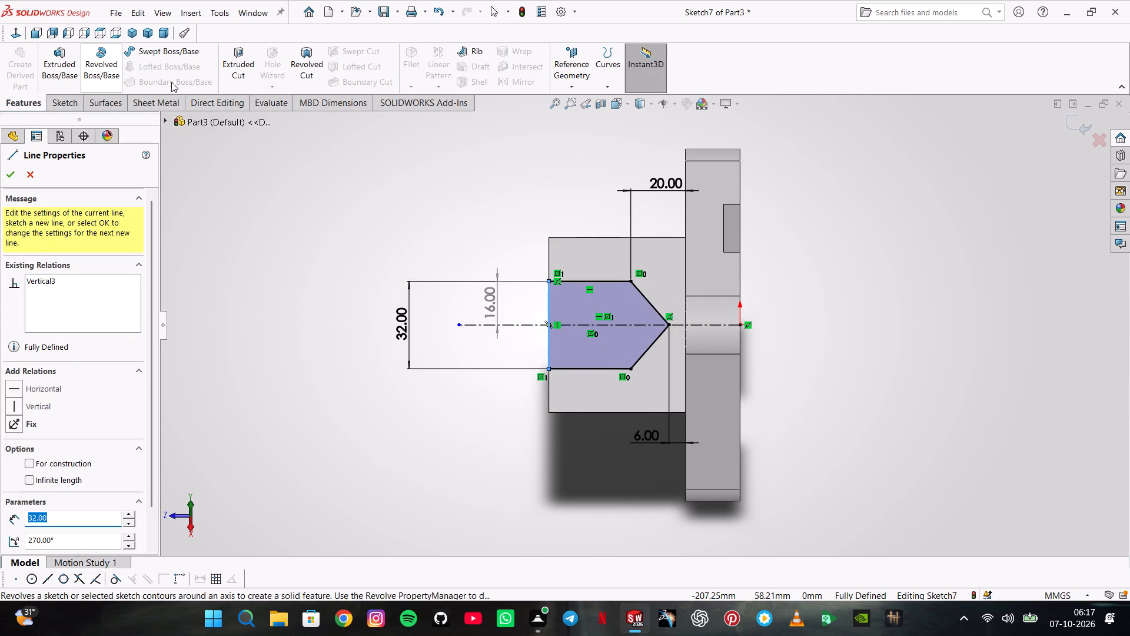
{"action": "left_click", "coordinate": [245, 49]}
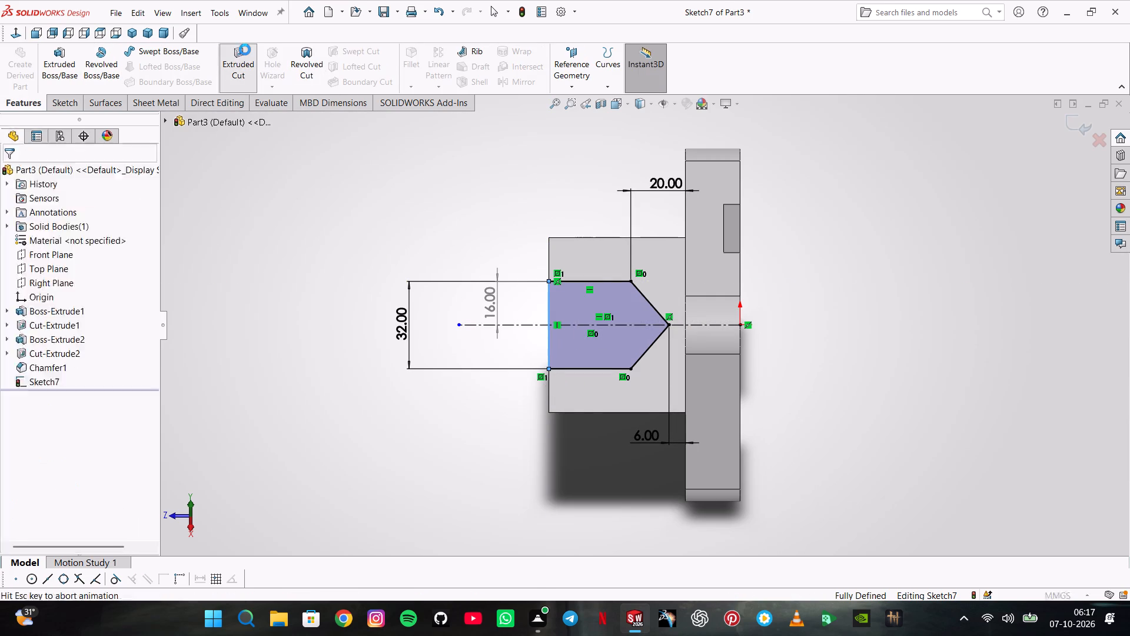
{"action": "left_click", "coordinate": [11, 172]}
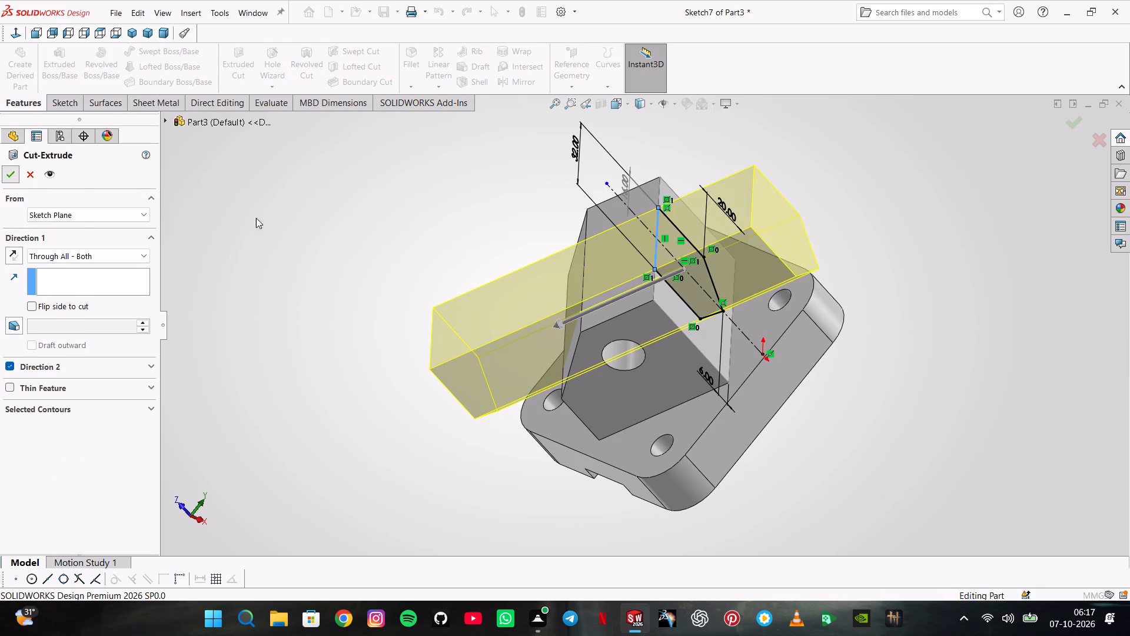
{"action": "left_click", "coordinate": [379, 218]}
{"action": "middle_click_drag", "start_coordinate": [392, 227], "coordinate": [435, 260]}
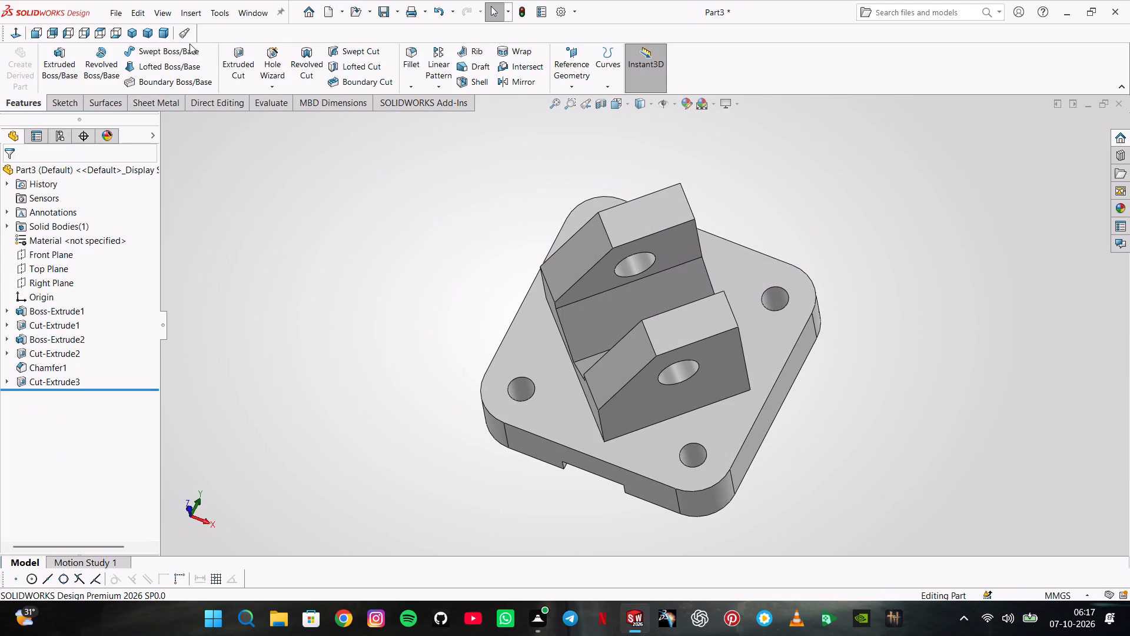
Save the finished part as Part61.SLDPRT in the LEVEL4 folder.
{"action": "left_click", "coordinate": [139, 31]}
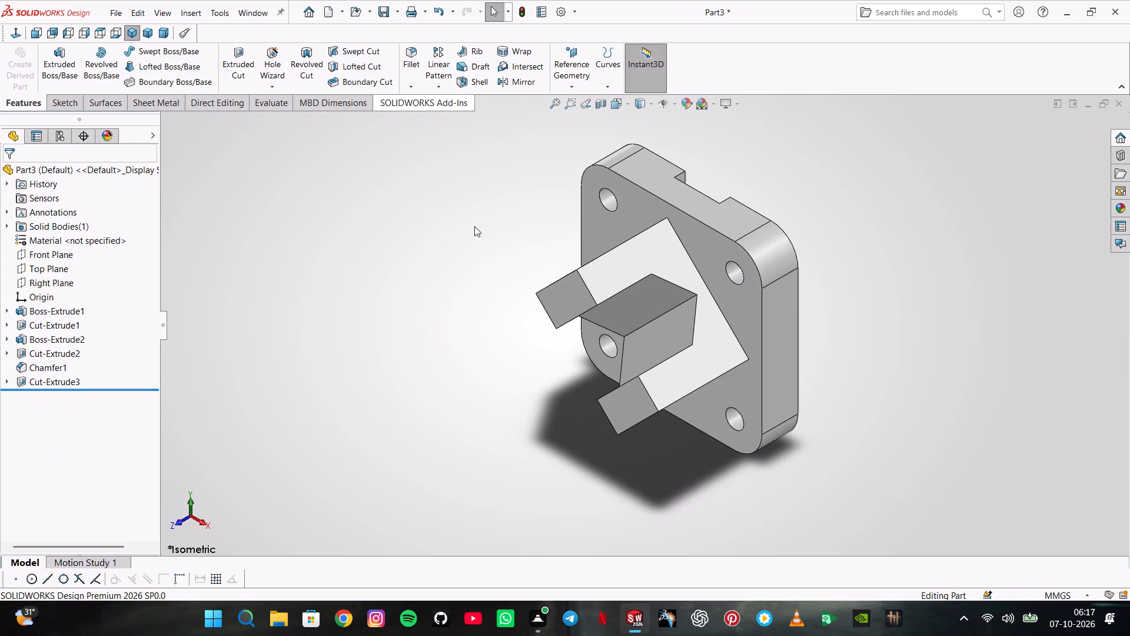
{"action": "middle_click_drag", "start_coordinate": [476, 230], "coordinate": [619, 47]}
{"action": "middle_click_drag", "start_coordinate": [626, 344], "coordinate": [609, 98]}
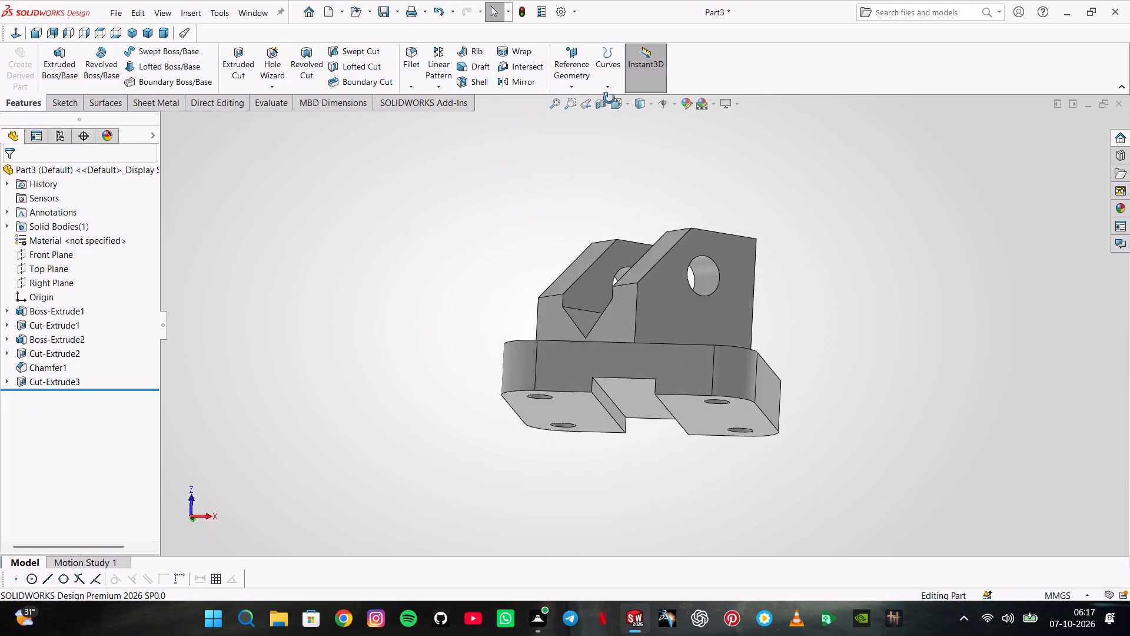
{"action": "middle_click_drag", "start_coordinate": [609, 98], "coordinate": [673, 187]}
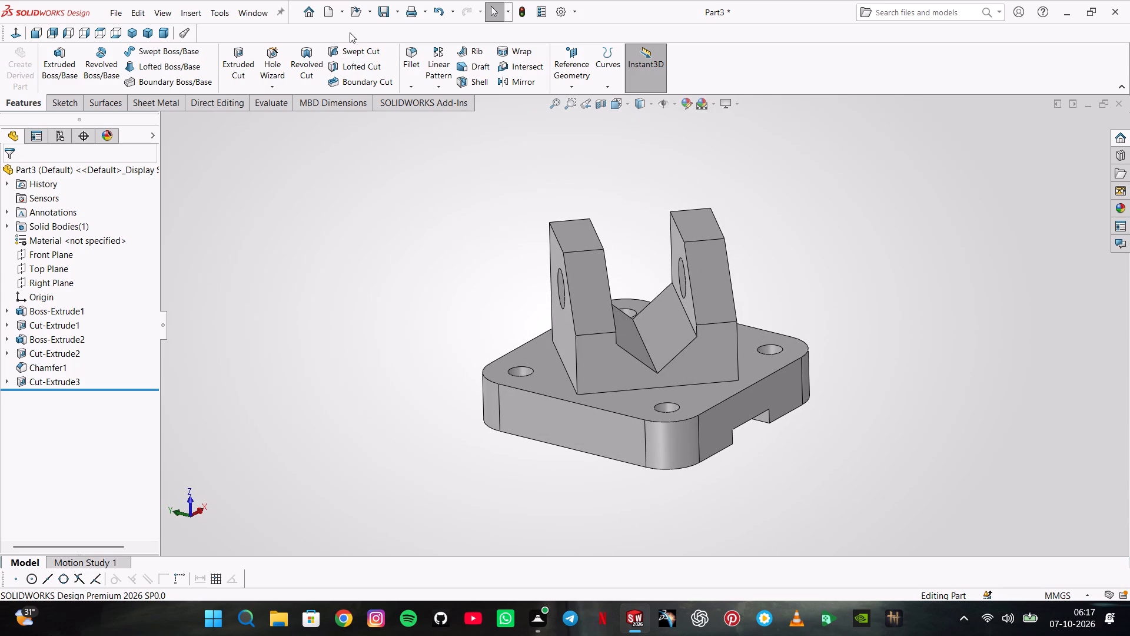
{"action": "left_click", "coordinate": [381, 6]}
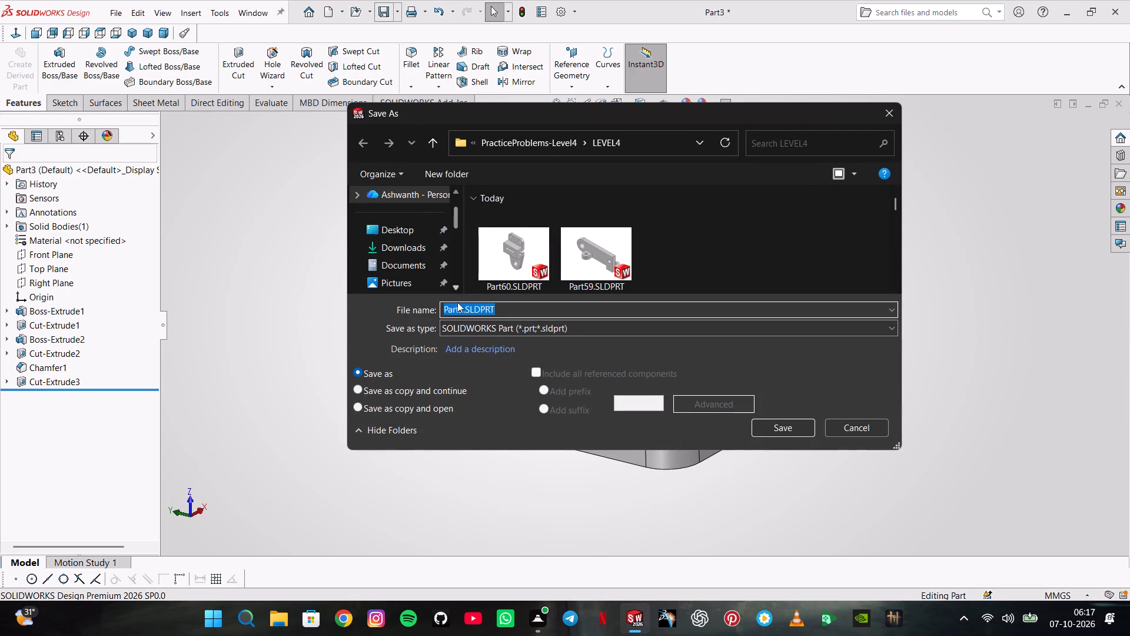
{"action": "left_click", "coordinate": [463, 310]}
{"action": "key", "text": "BackSpace"}
{"action": "type", "text": "61"}
{"action": "key", "text": "Return"}
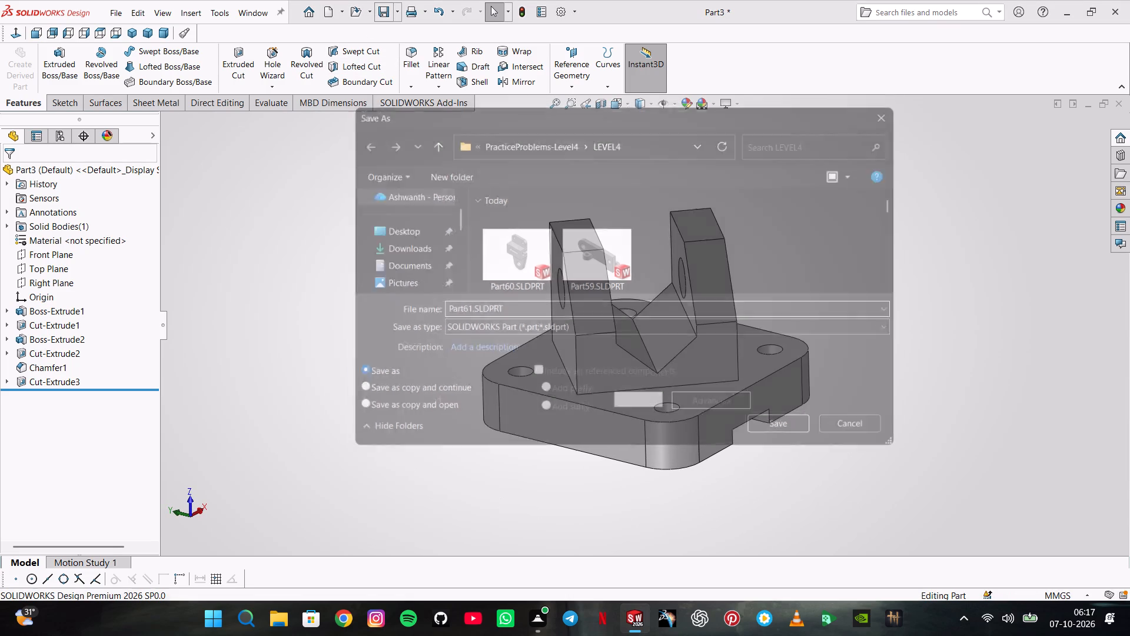
Export a copy of the part in Adobe Portable Document Format as Part61.pdf in the LEVEL4 folder.
{"action": "left_click", "coordinate": [400, 15]}
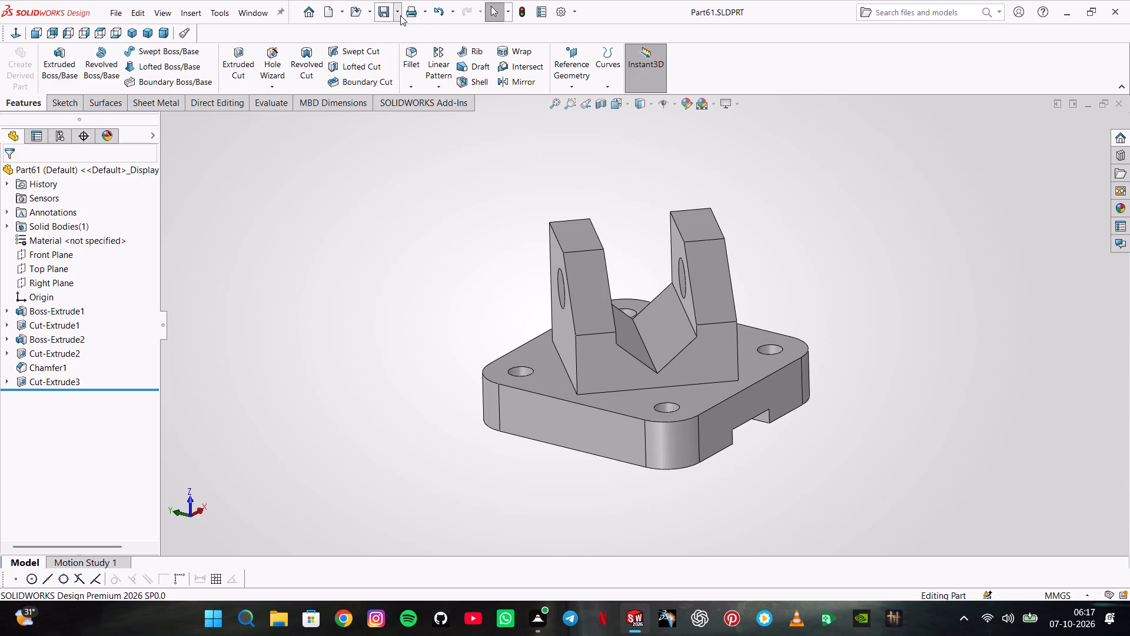
{"action": "left_click", "coordinate": [407, 39]}
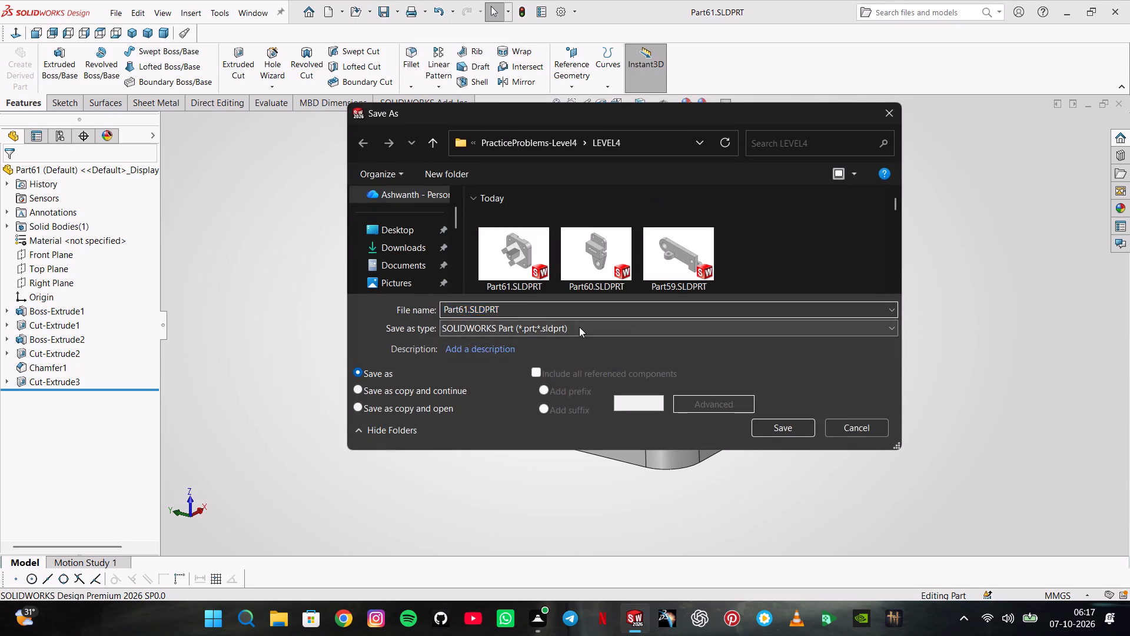
{"action": "left_click", "coordinate": [579, 327]}
{"action": "left_click", "coordinate": [579, 114]}
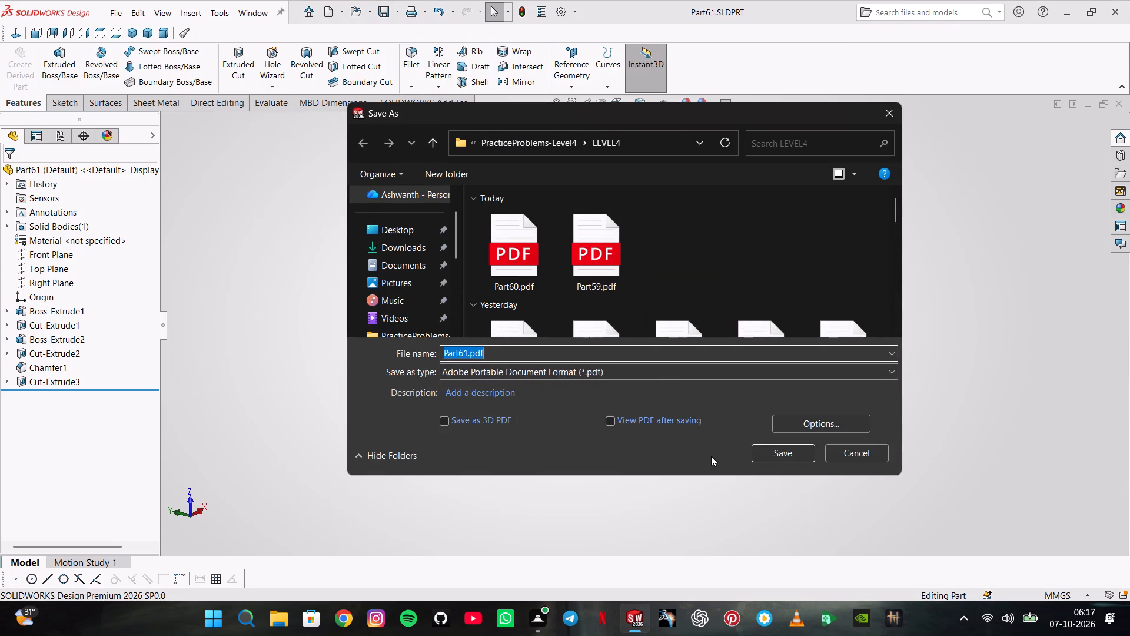
{"action": "left_click", "coordinate": [758, 455]}
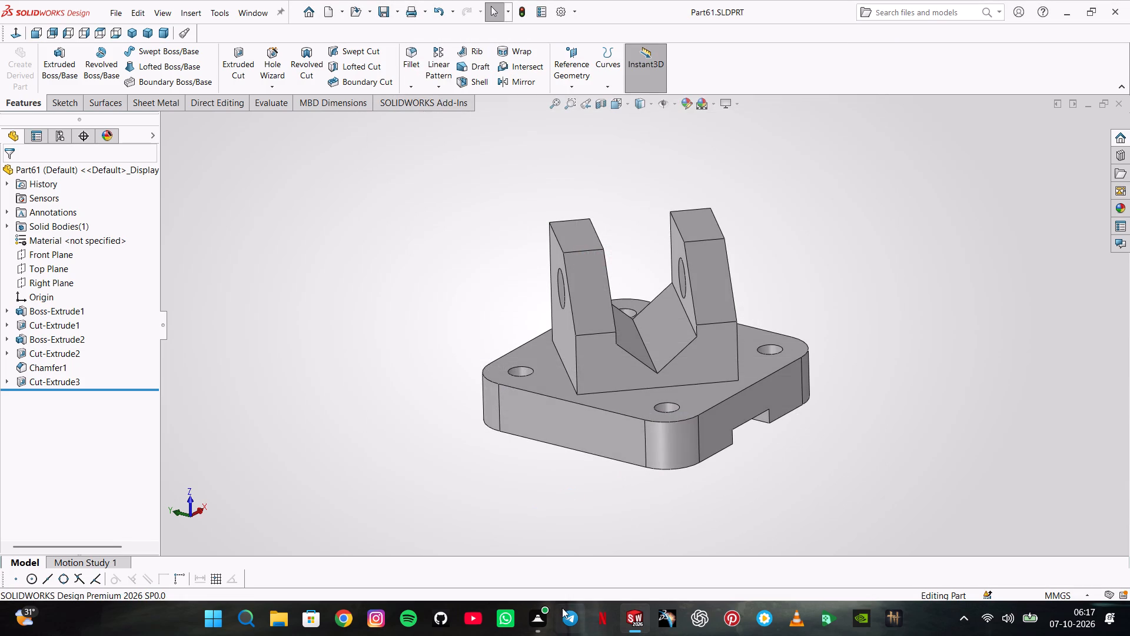